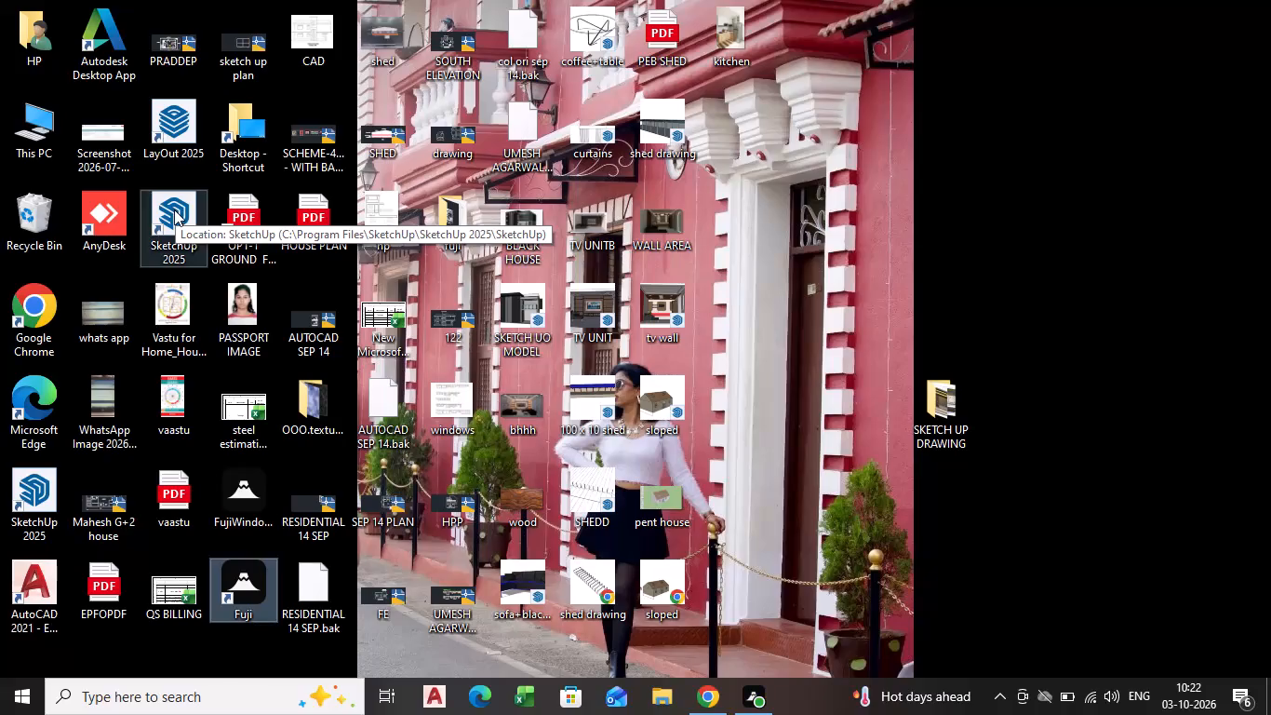
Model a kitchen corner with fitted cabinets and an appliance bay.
Launch SketchUp 2025 from the desktop.
double_click(187, 226)
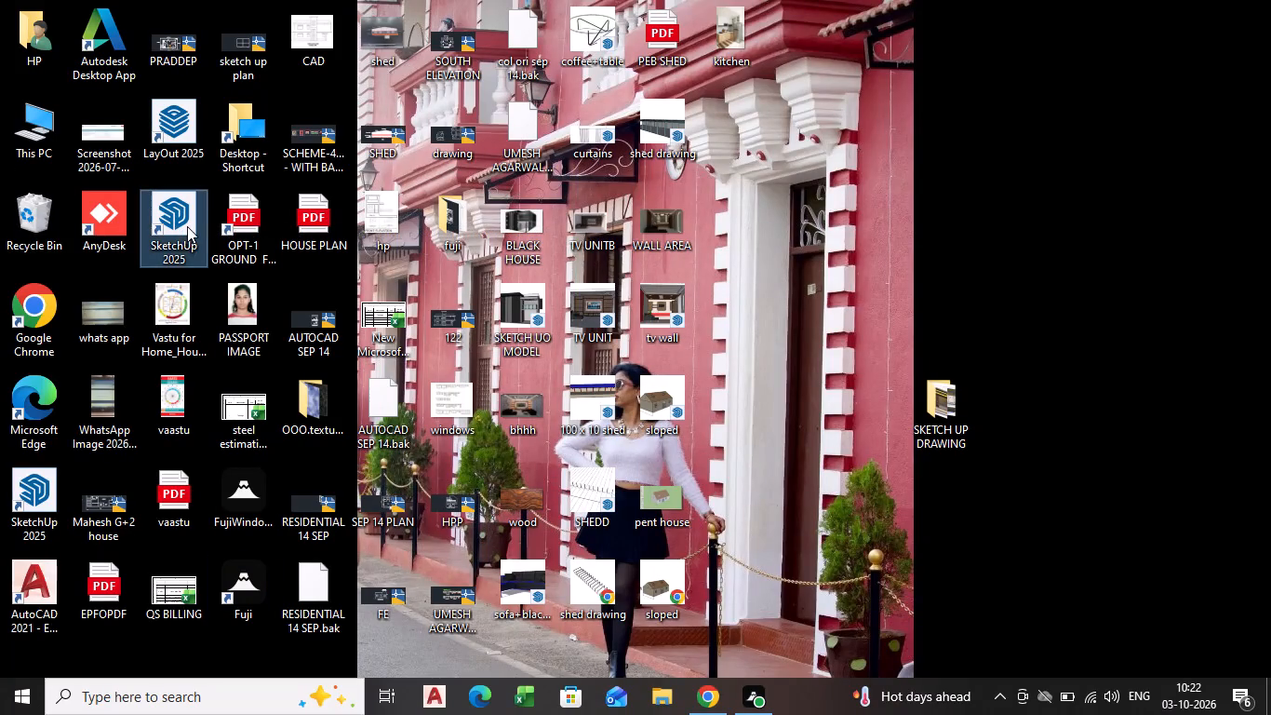
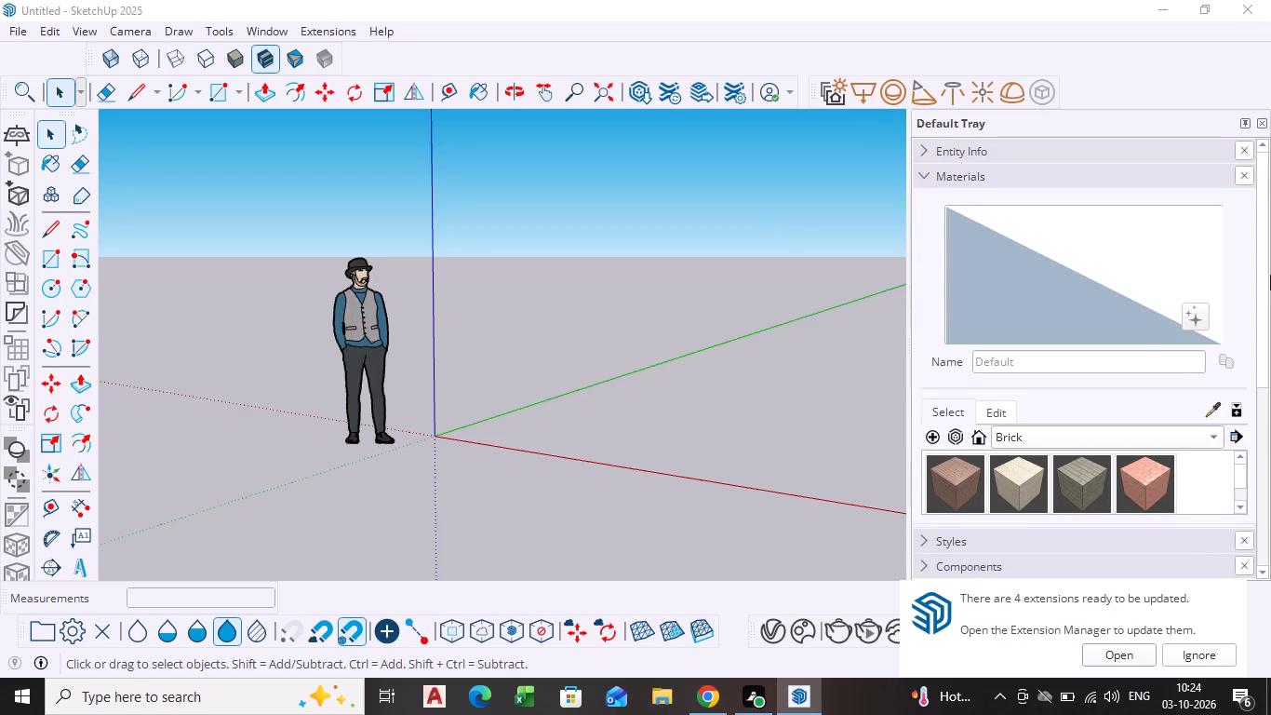
Close the Default Tray and ignore the extension update notification.
click(1263, 123)
scroll(732, 414, down, 3)
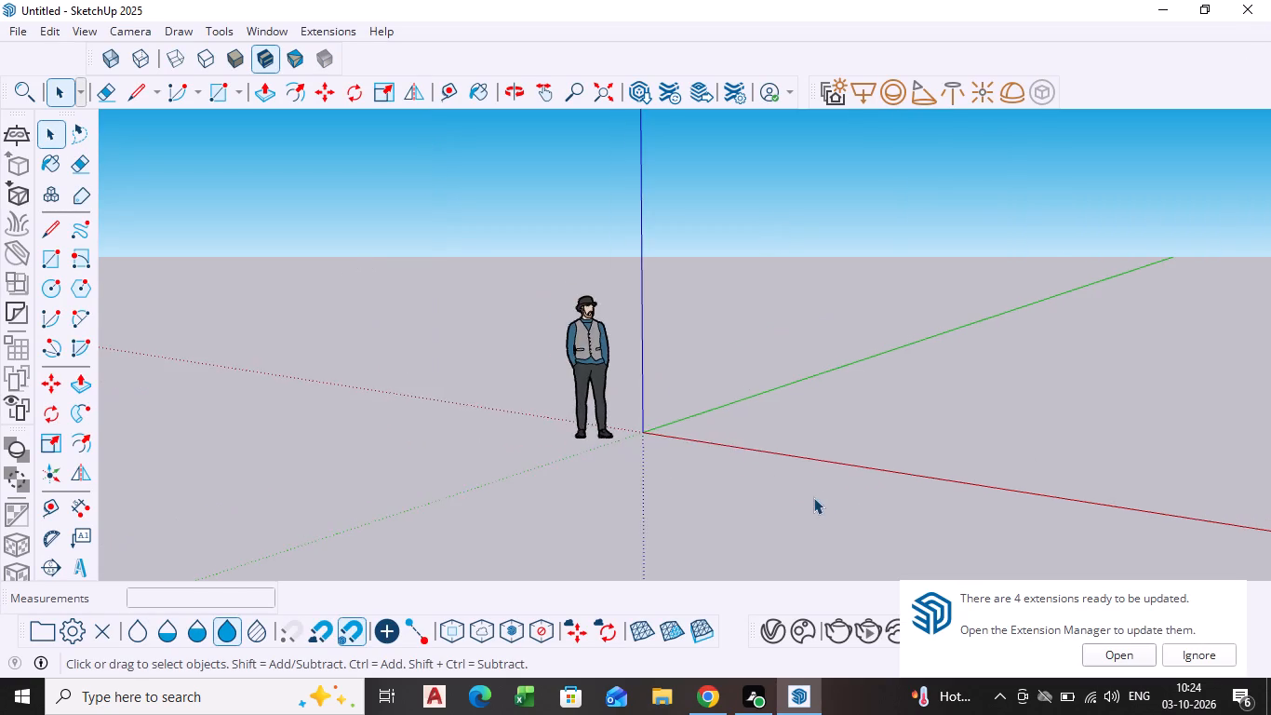
scroll(820, 492, down, 5)
middle_drag(812, 481, 249, 415)
shift+scroll(794, 478, down, 1)
middle_drag(274, 472, 650, 595)
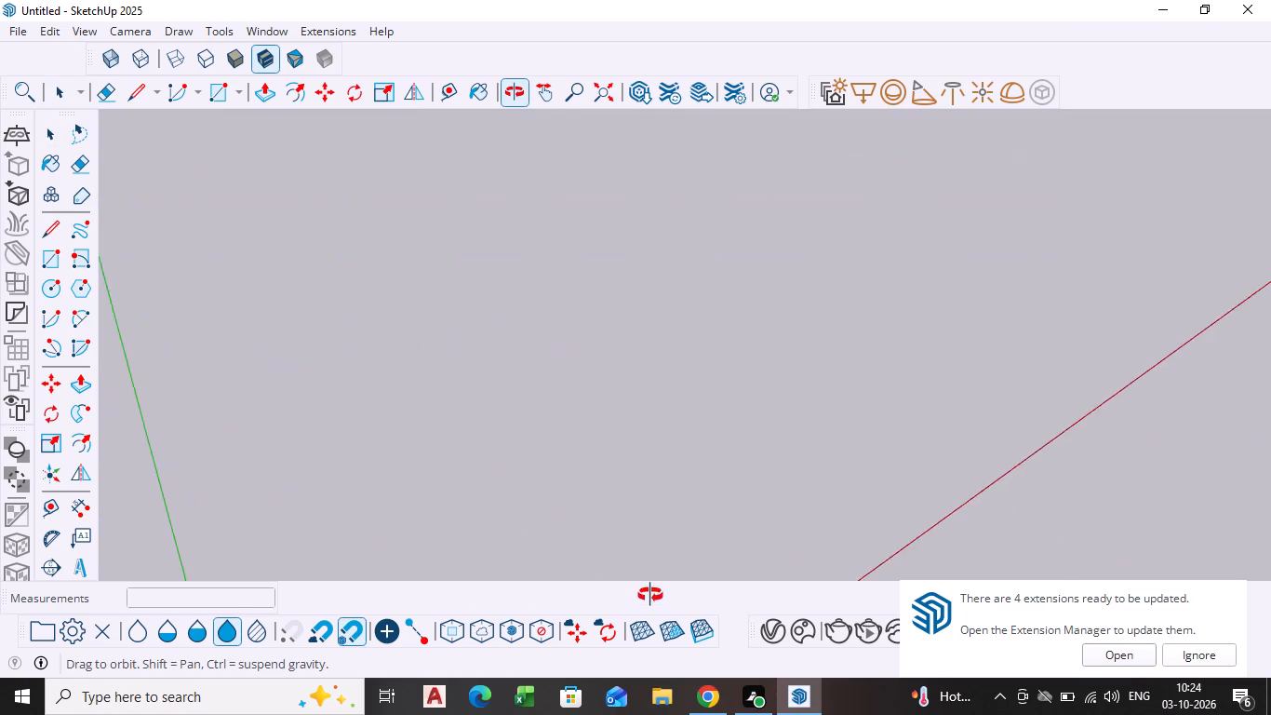
middle_drag(650, 595, 571, 563)
click(1202, 654)
Draw a square of about 19' 5" per side on the ground plane between the red and green axes.
scroll(752, 477, down, 2)
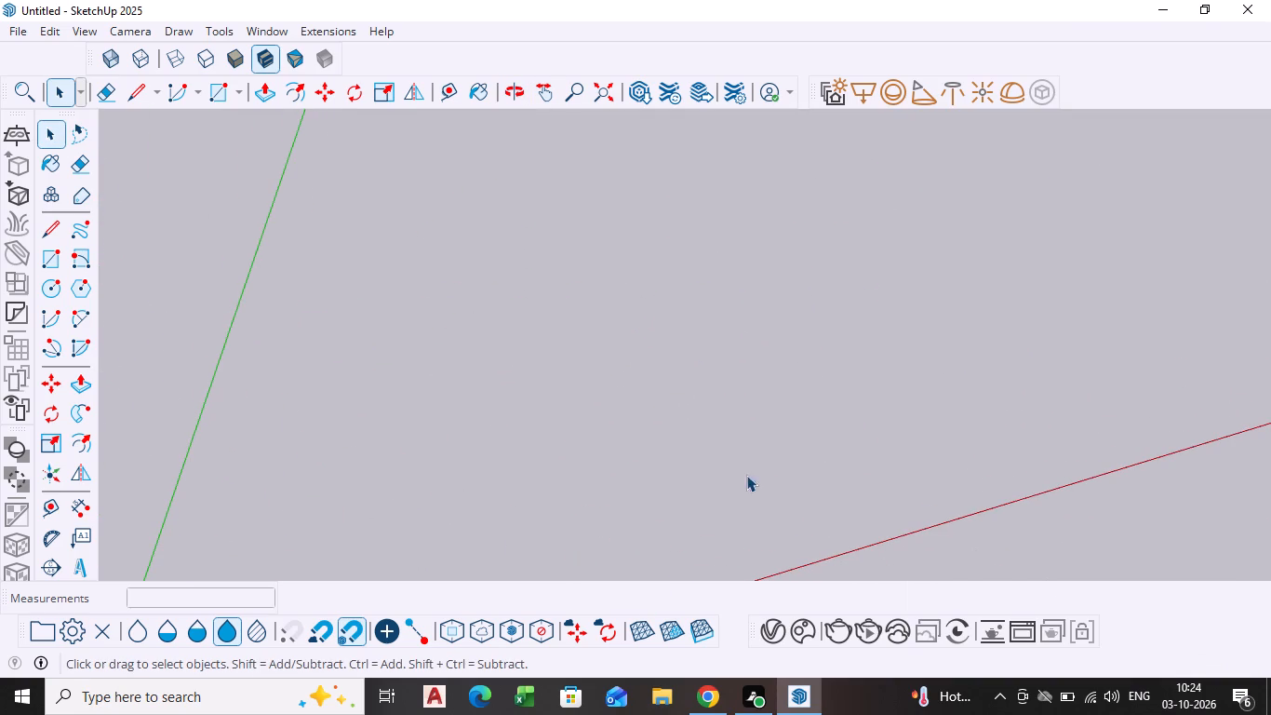
scroll(746, 475, down, 11)
middle_drag(672, 462, 288, 396)
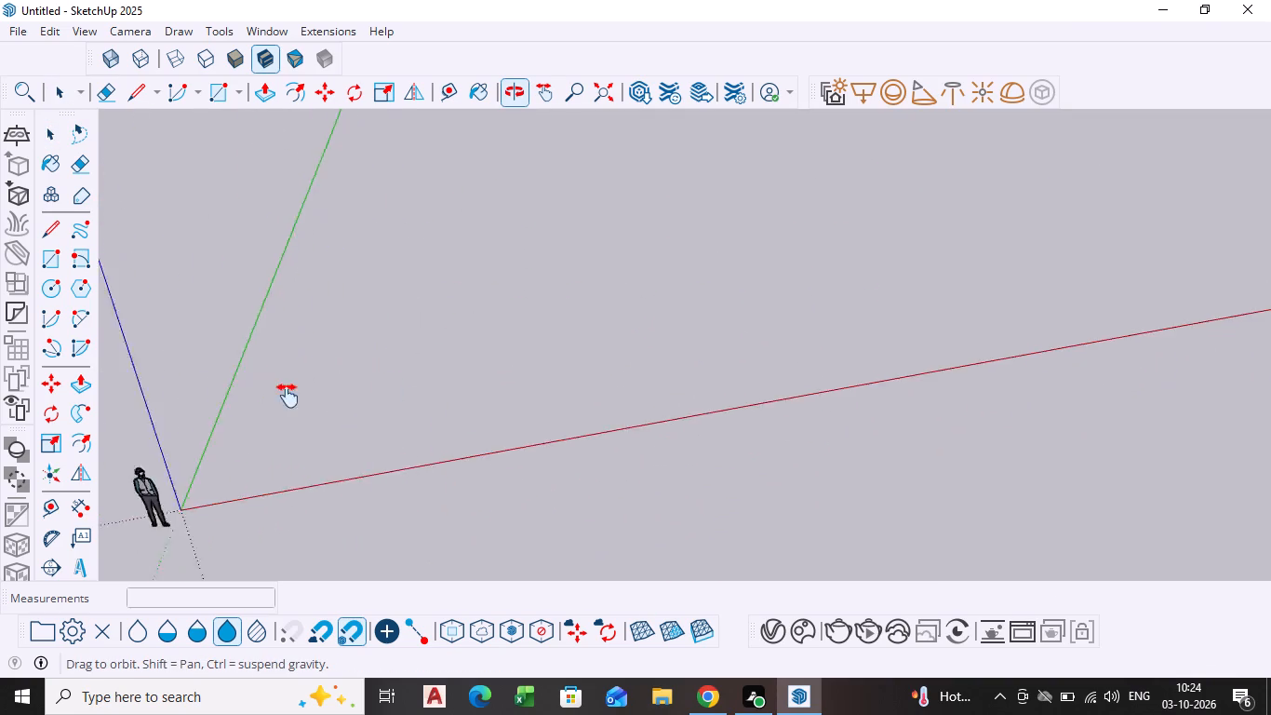
middle_drag(288, 396, 264, 425)
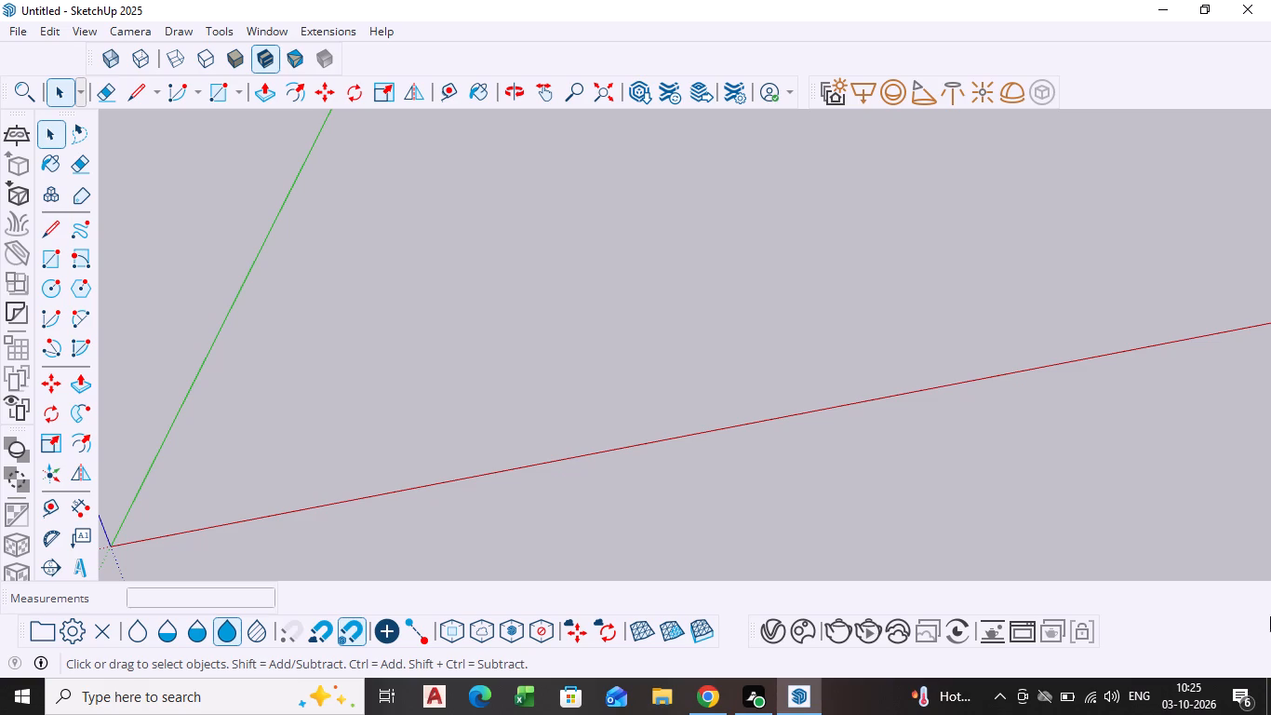
scroll(623, 398, down, 4)
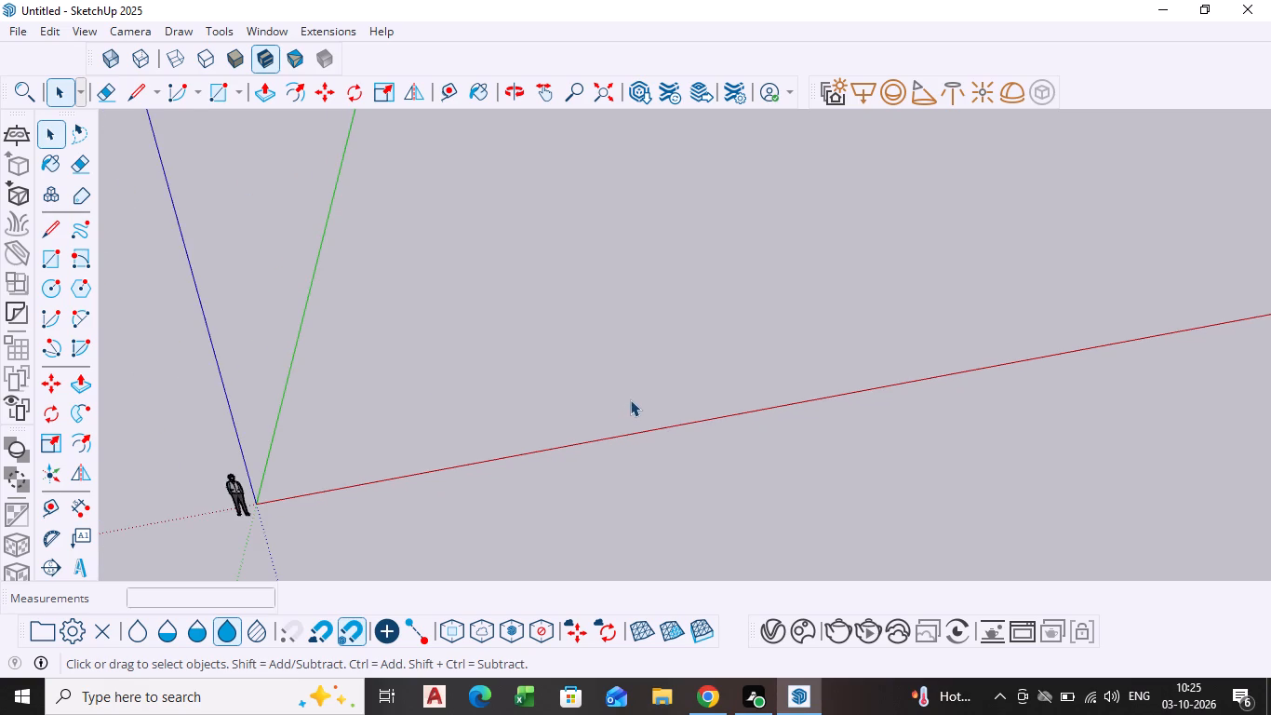
scroll(630, 398, down, 1)
middle_drag(629, 398, 555, 484)
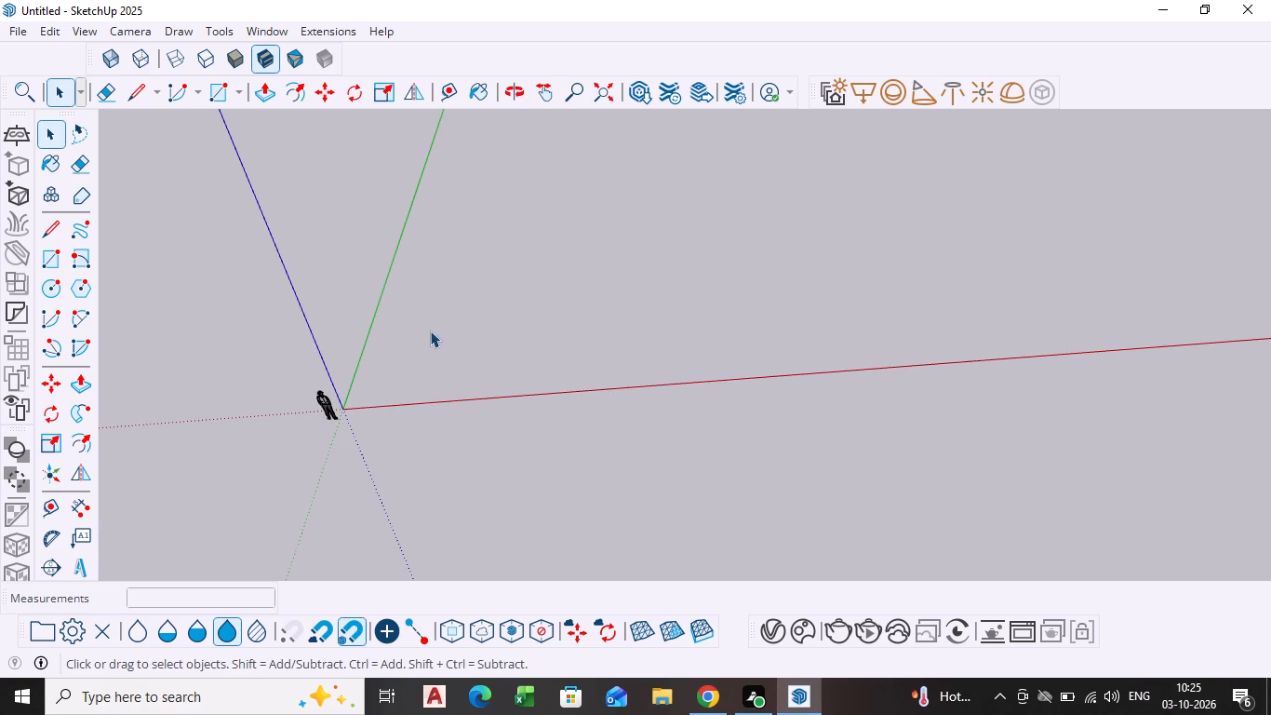
shift+middle_drag(381, 350, 288, 534)
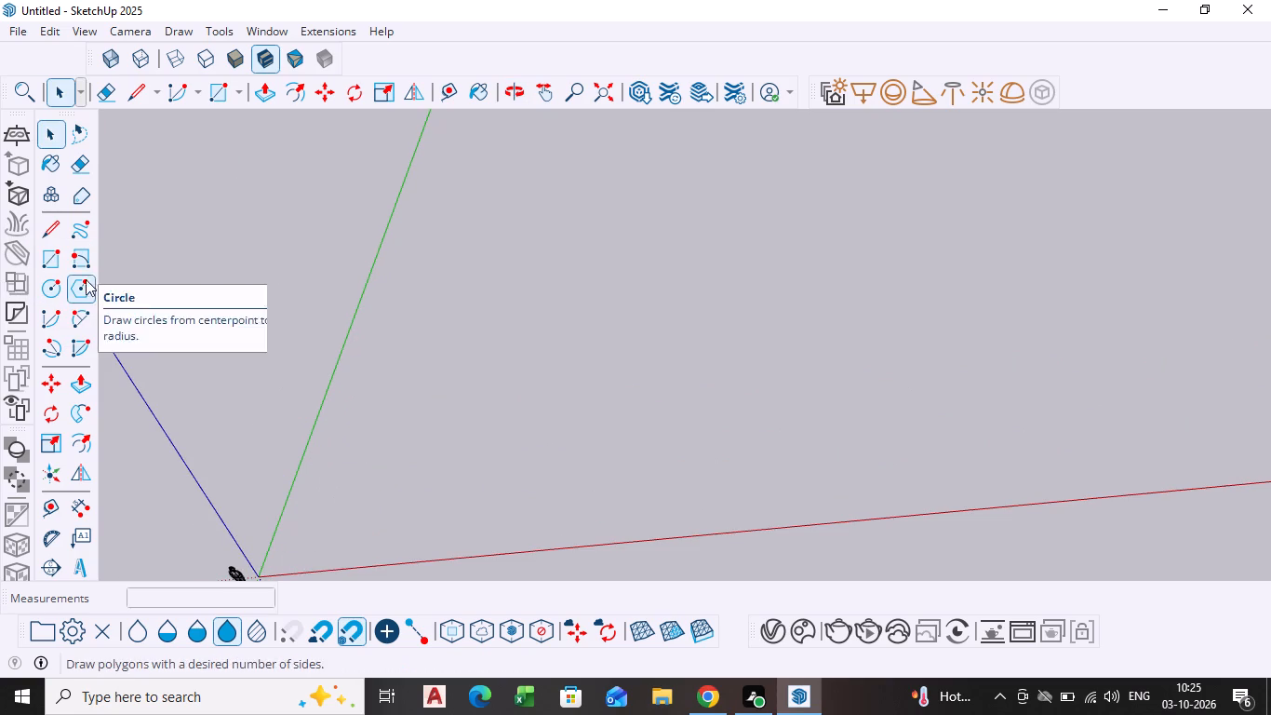
click(44, 265)
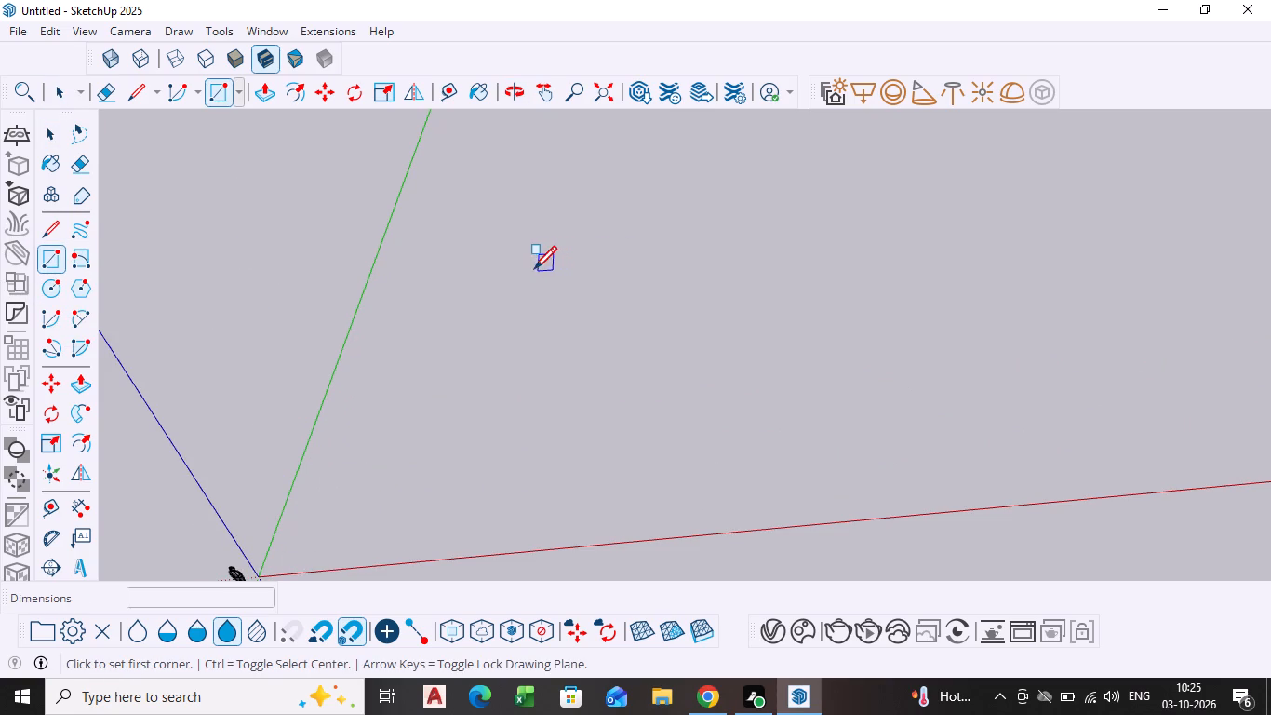
click(481, 264)
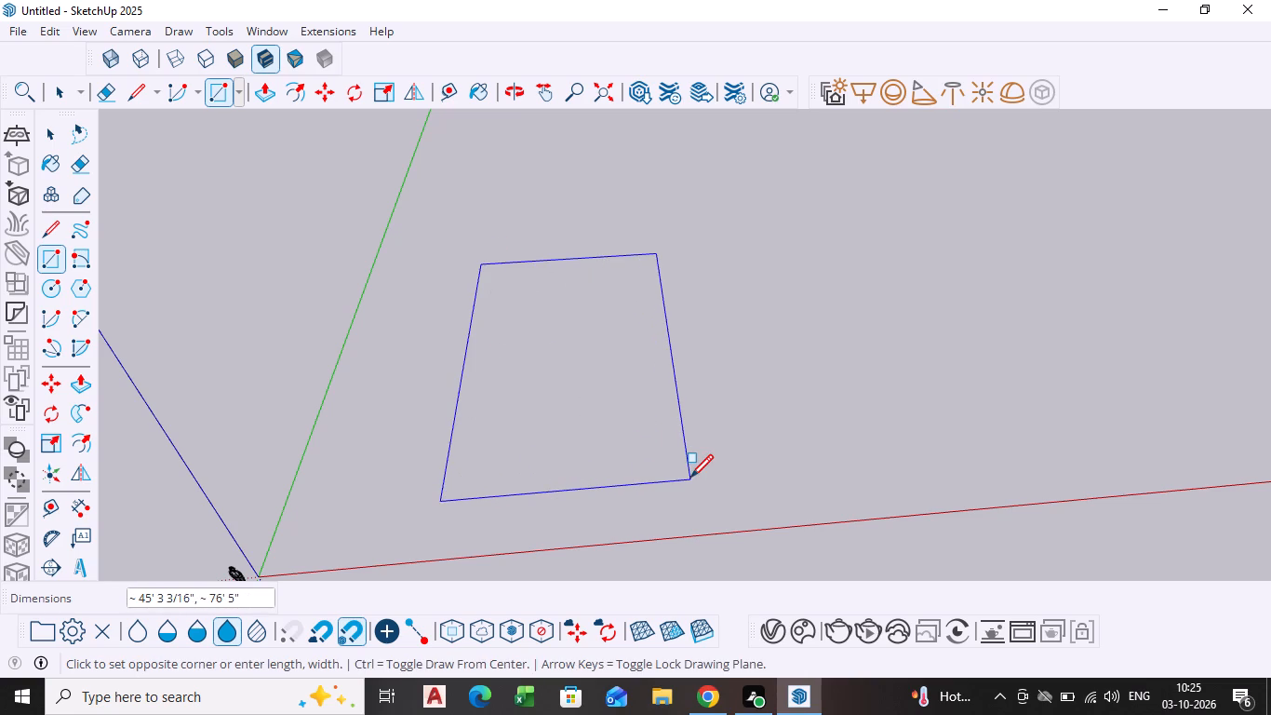
scroll(539, 336, up, 1)
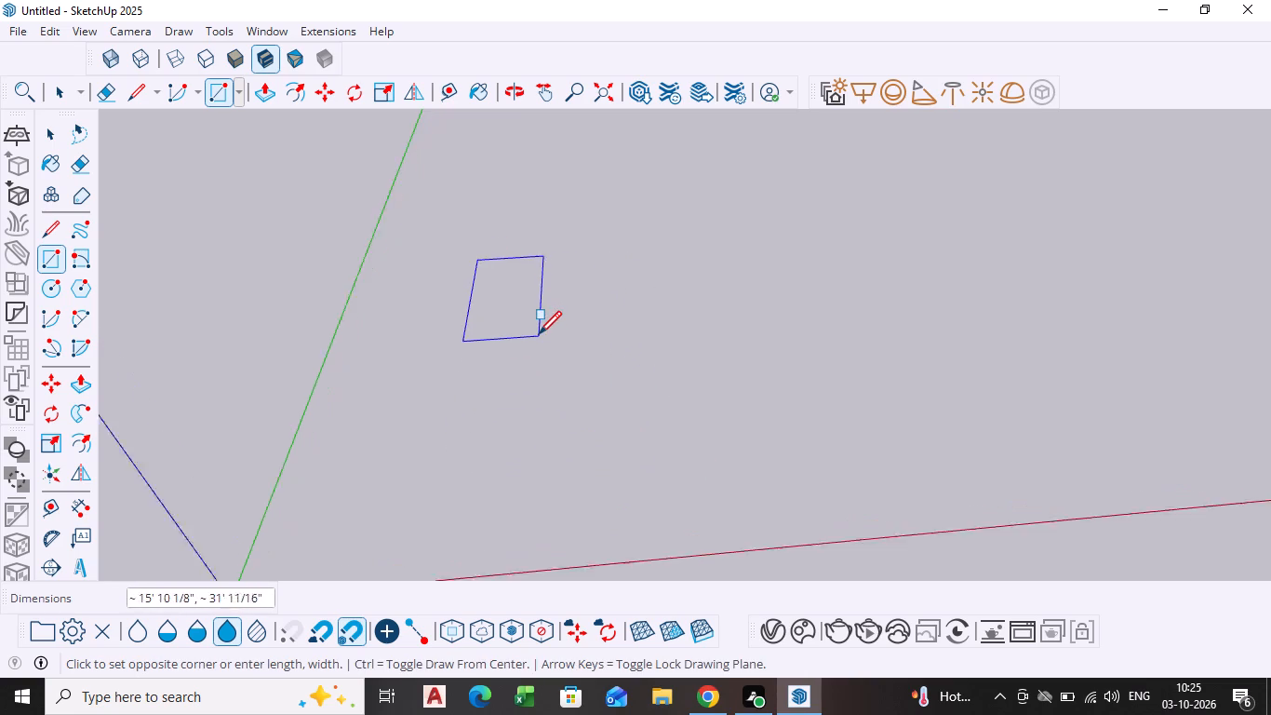
scroll(539, 336, up, 5)
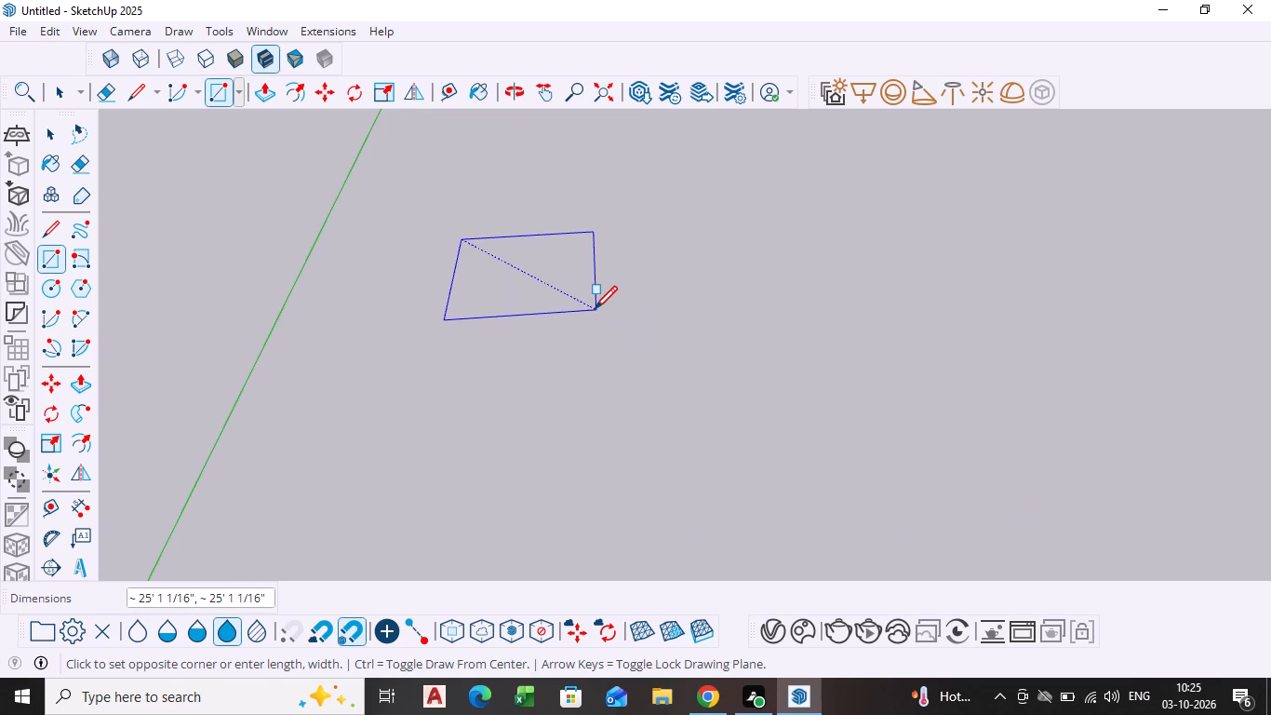
scroll(595, 311, up, 4)
shift+middle_drag(582, 319, 472, 494)
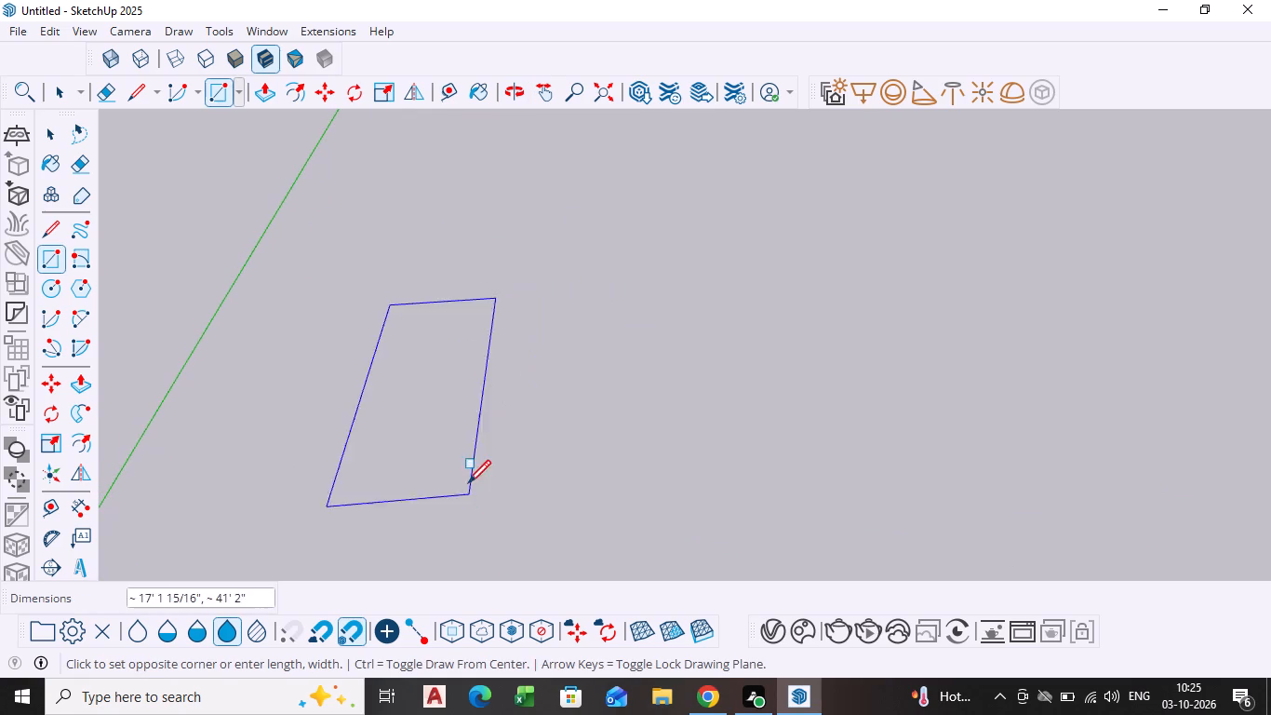
click(500, 377)
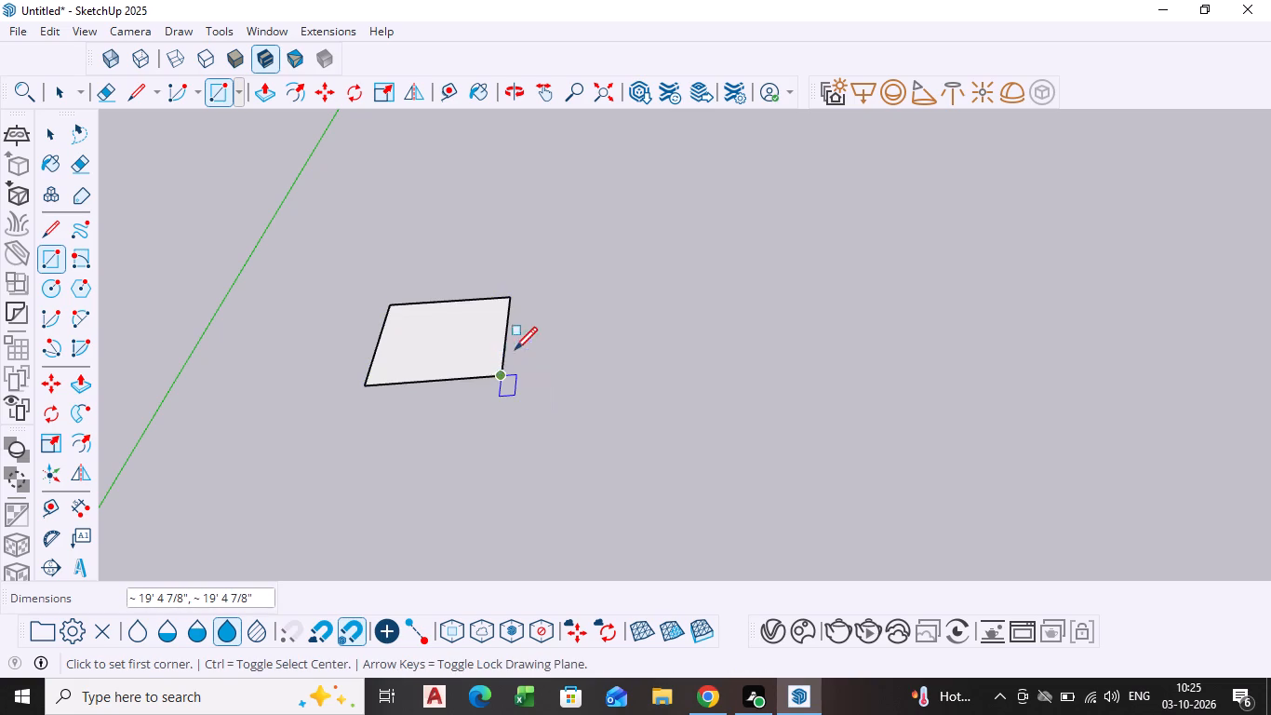
key(space)
Offset the square face's boundary inward by 9" to form a border strip.
scroll(435, 267, up, 13)
click(412, 393)
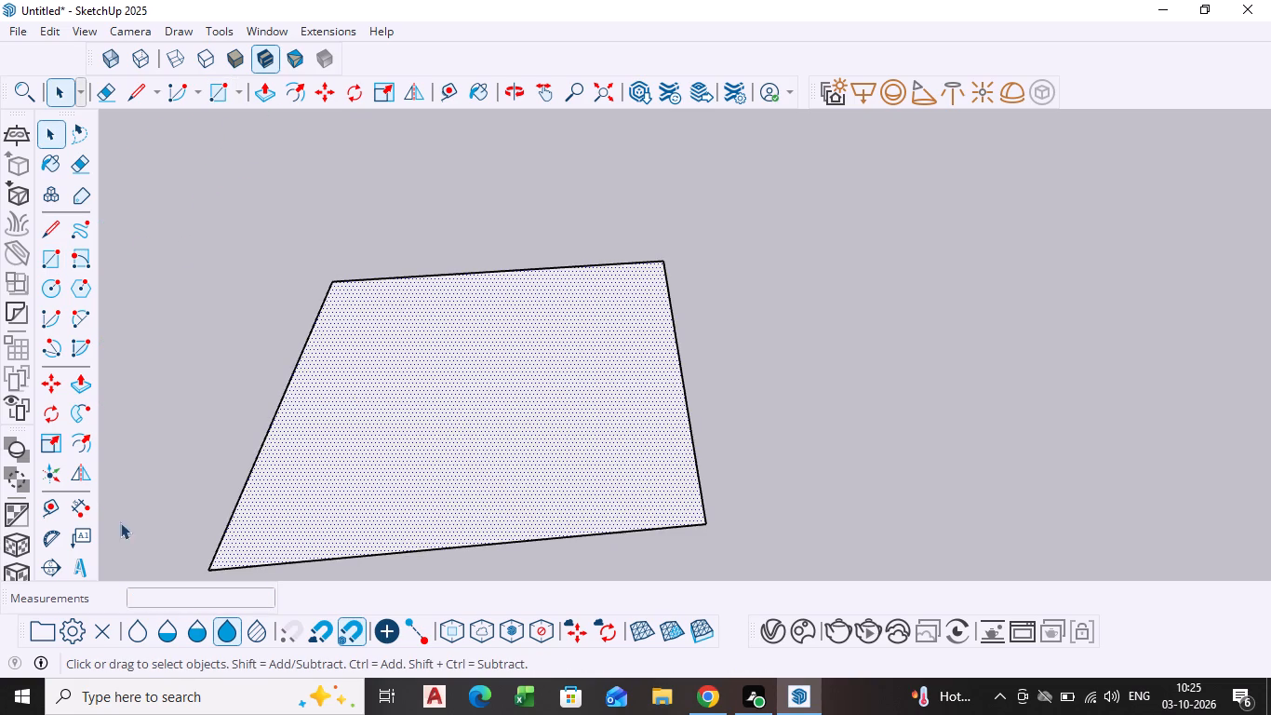
click(83, 450)
click(270, 450)
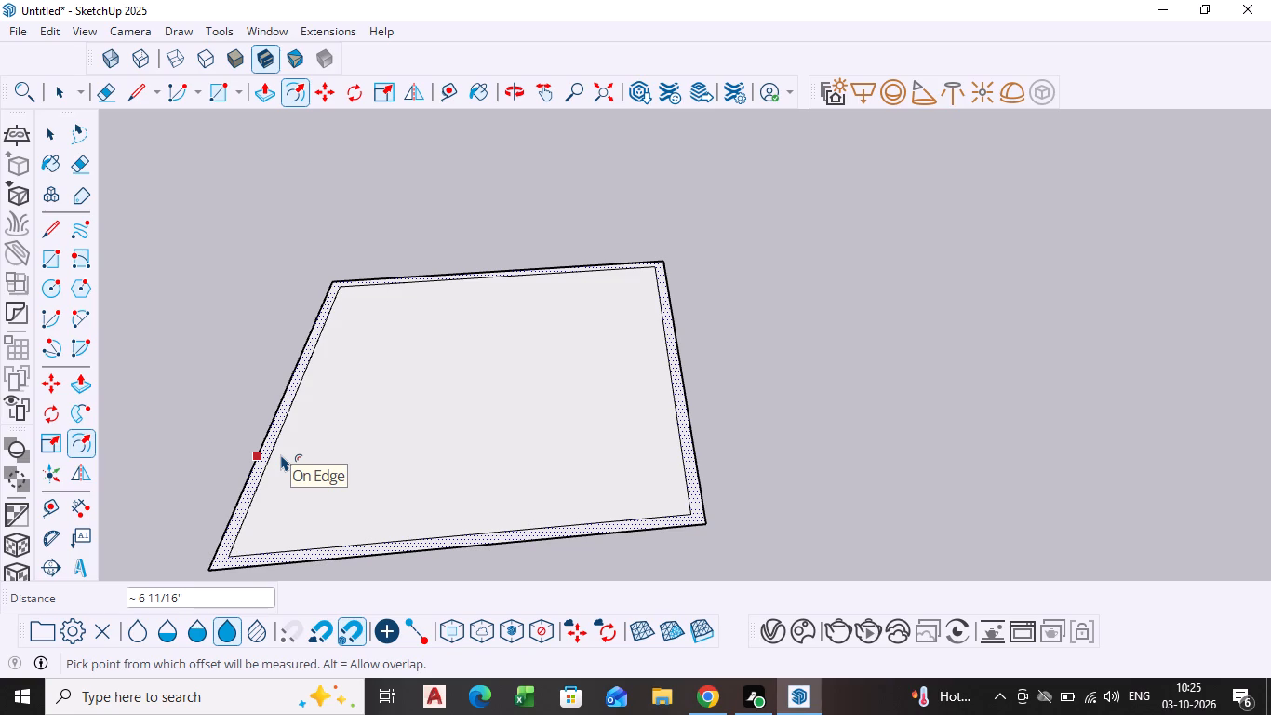
key(9)
key(Return)
key(space)
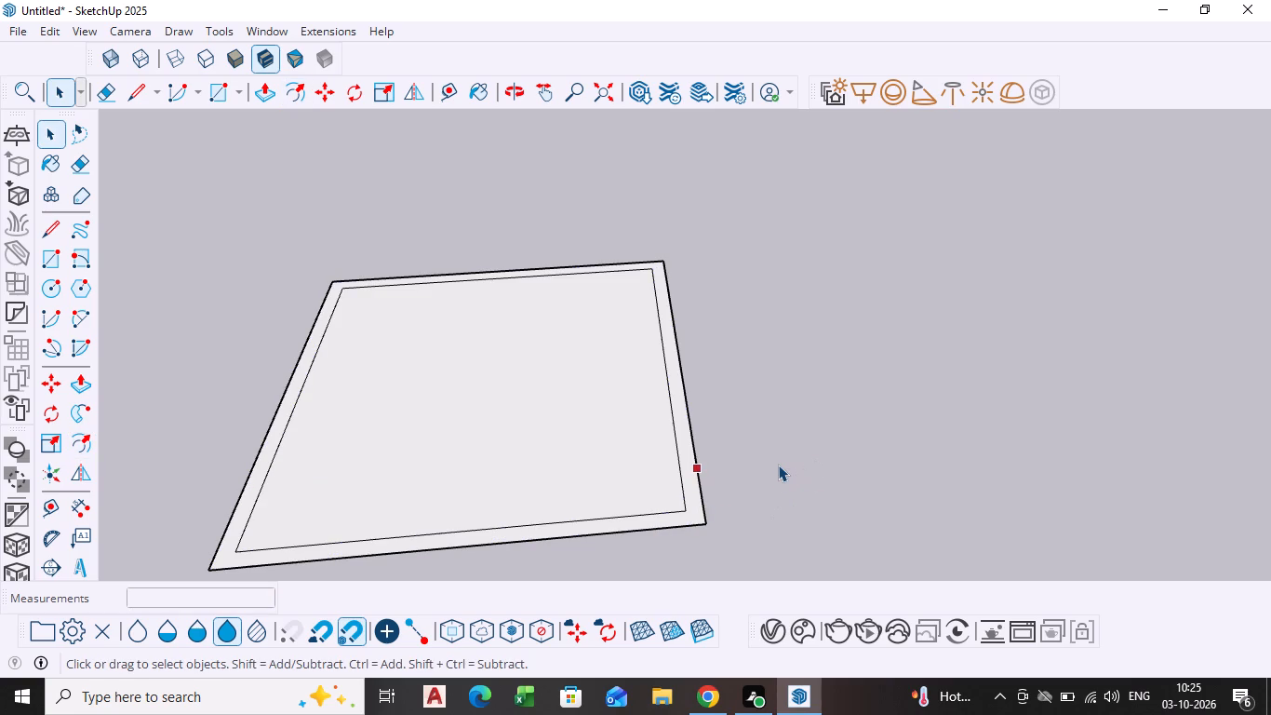
click(774, 470)
key(space)
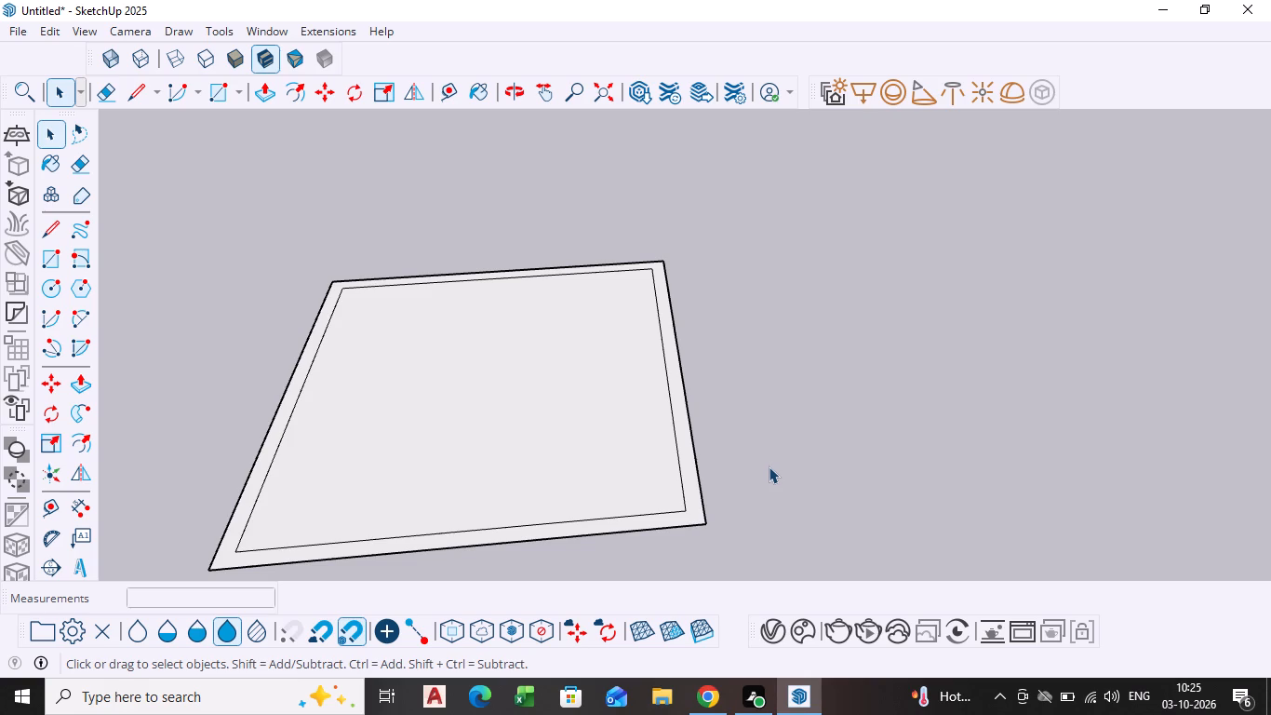
Draw a short line extending the inner square's edge from one inner corner across the border to the outer edge.
scroll(524, 426, down, 2)
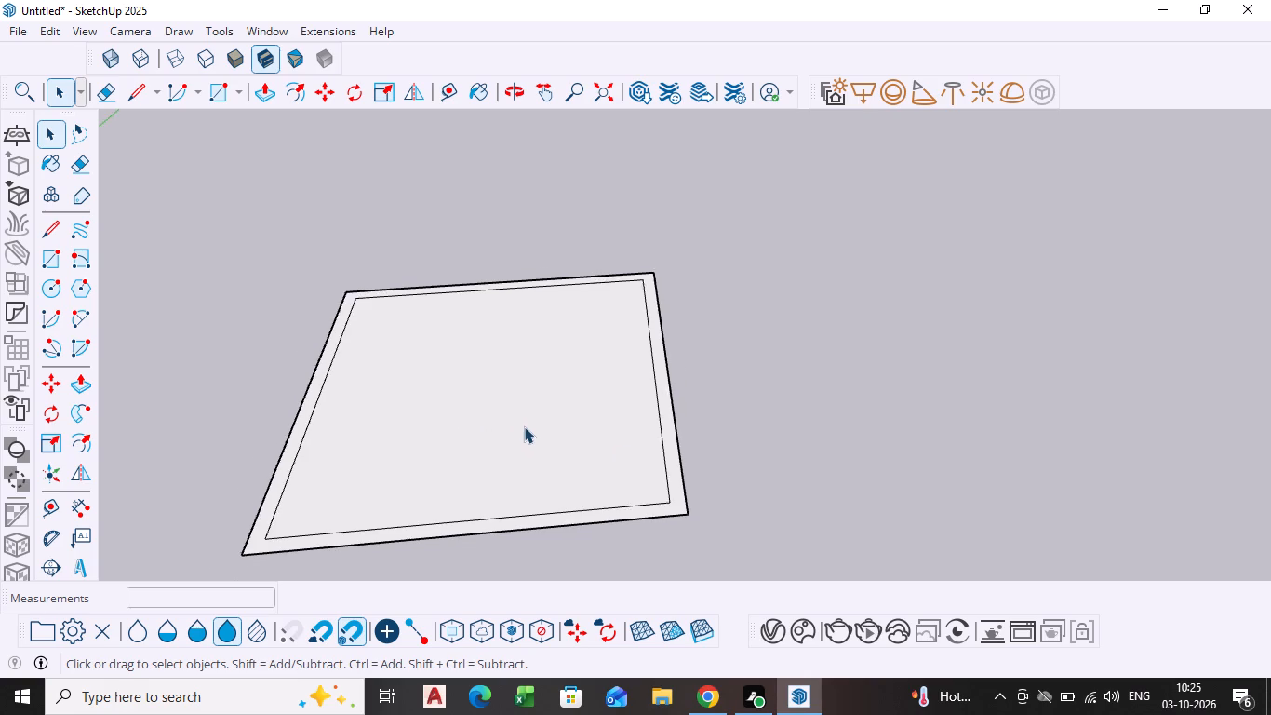
scroll(524, 426, down, 3)
middle_drag(555, 432, 356, 454)
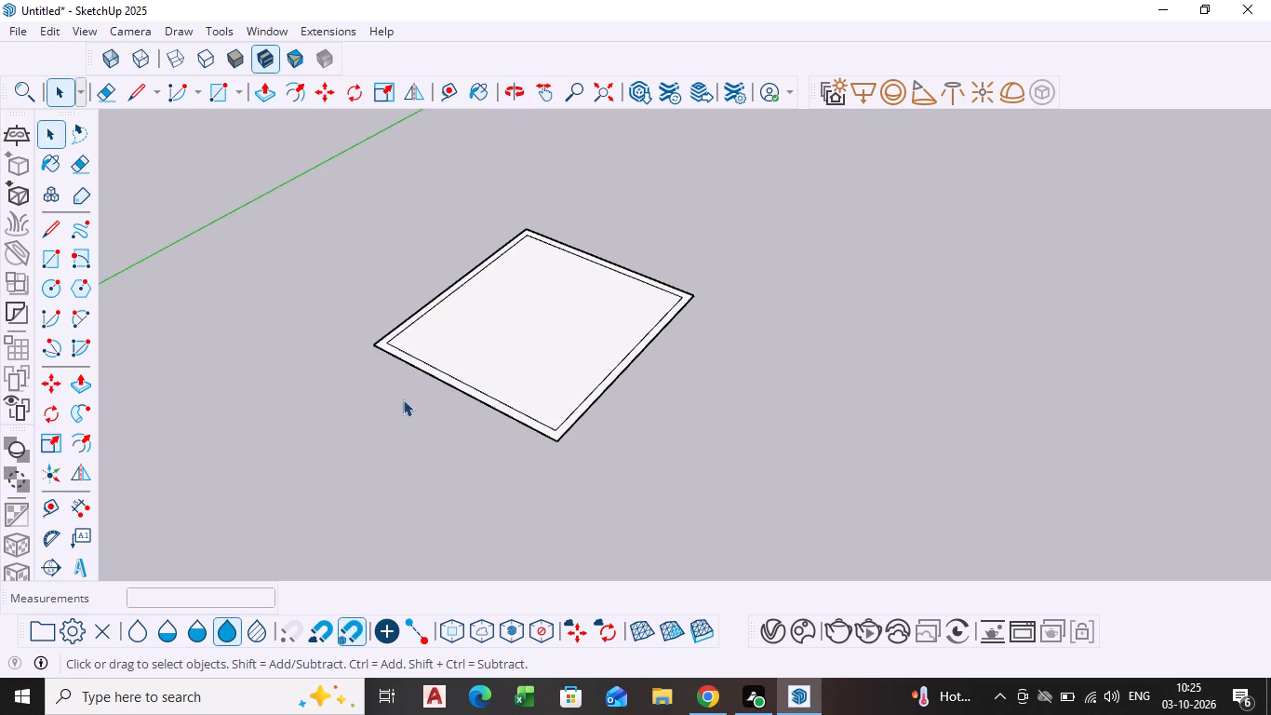
scroll(483, 356, up, 2)
scroll(594, 407, up, 2)
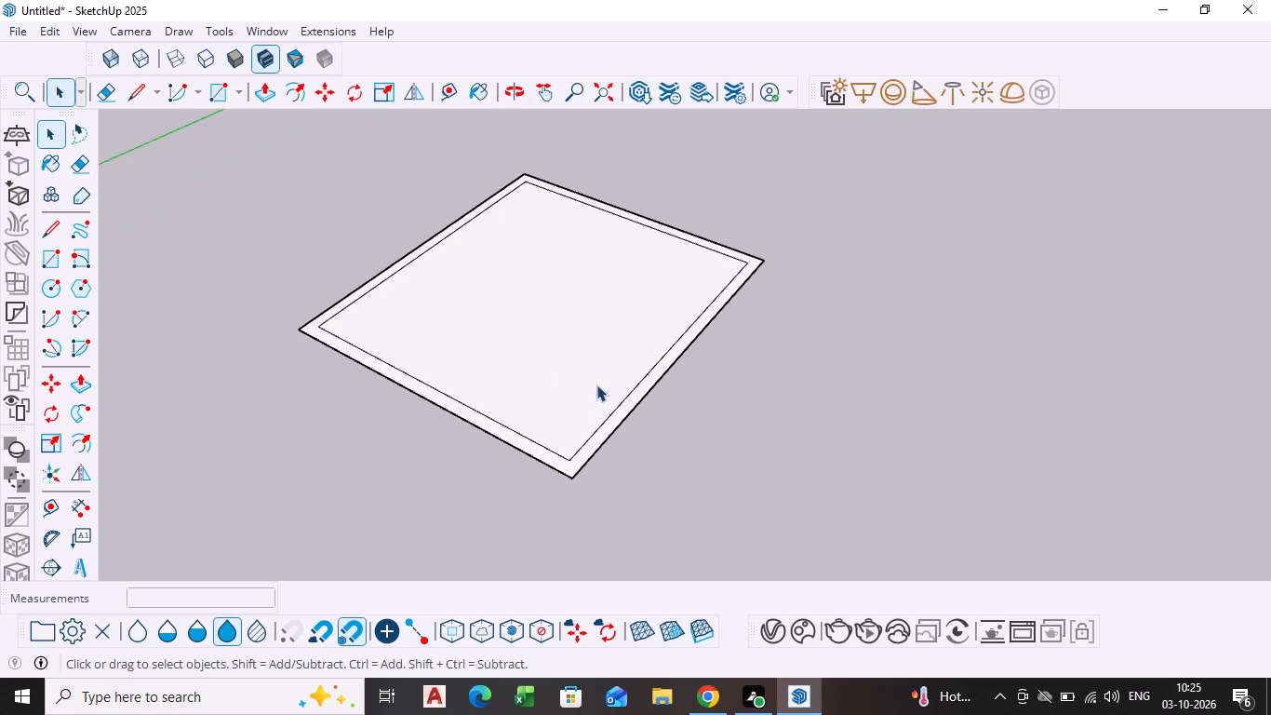
scroll(600, 392, down, 2)
shift+middle_drag(599, 395, 555, 468)
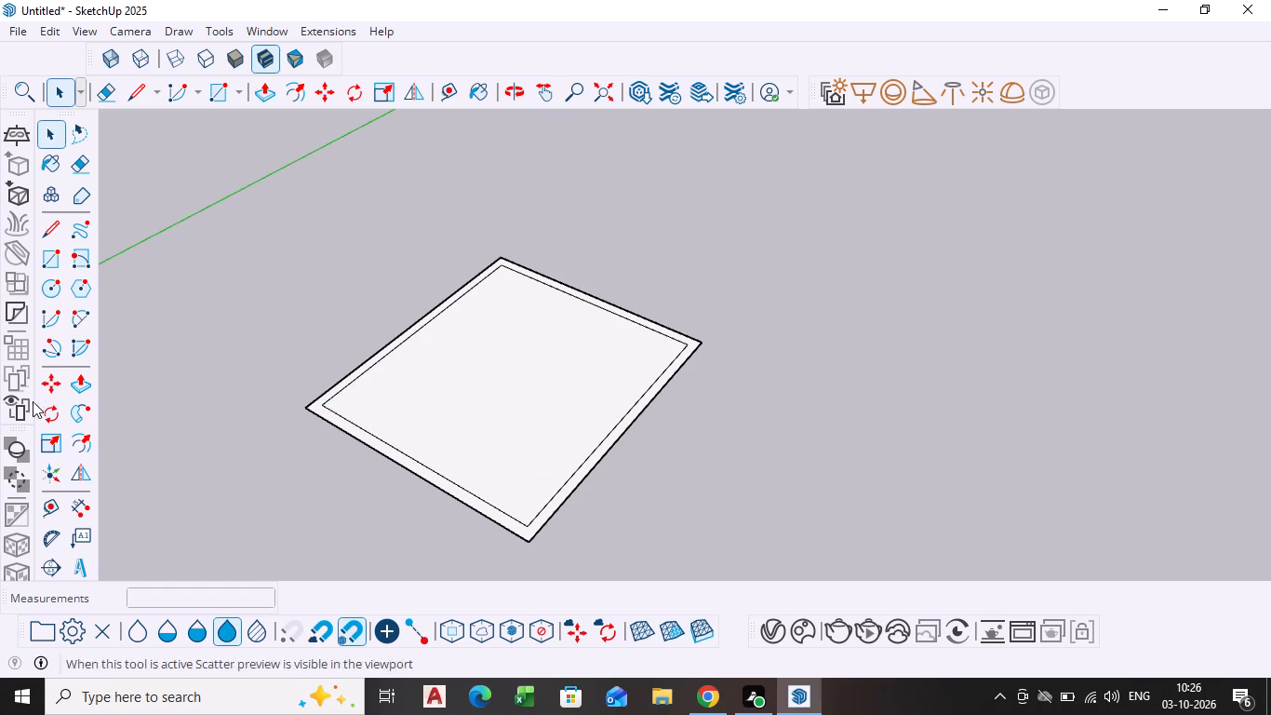
click(53, 223)
scroll(329, 437, up, 4)
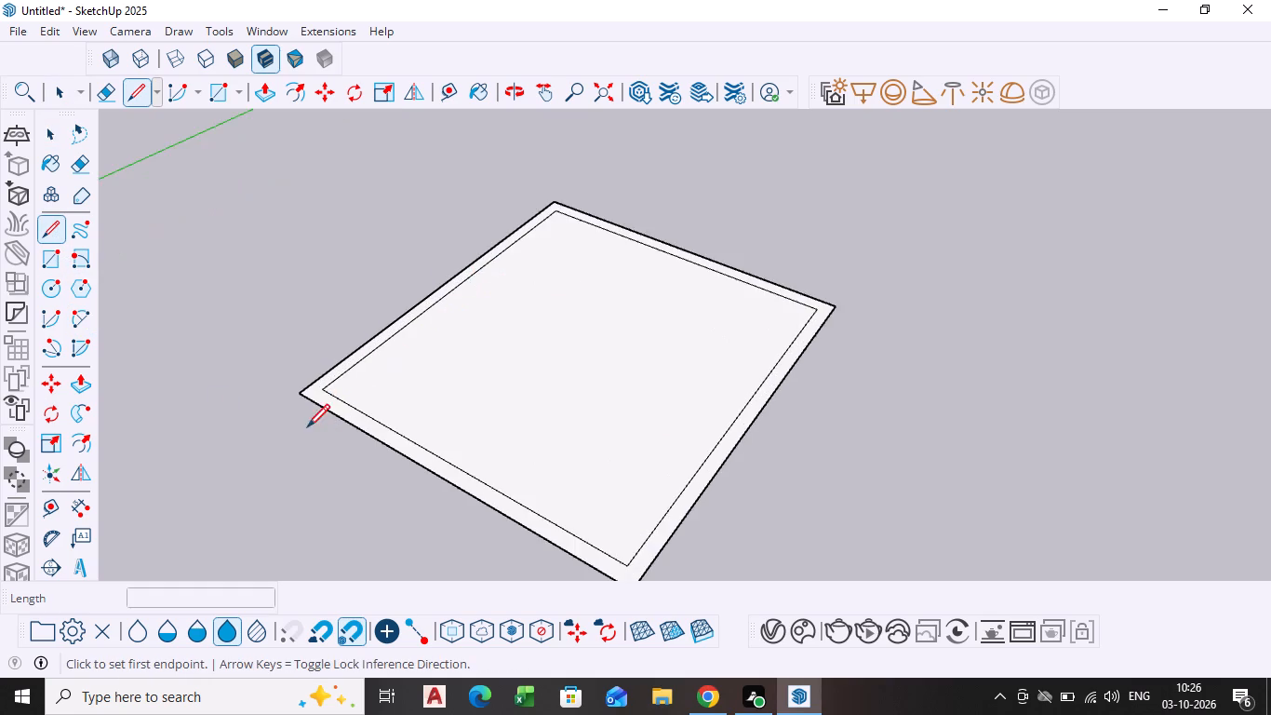
scroll(374, 338, up, 4)
scroll(251, 415, up, 4)
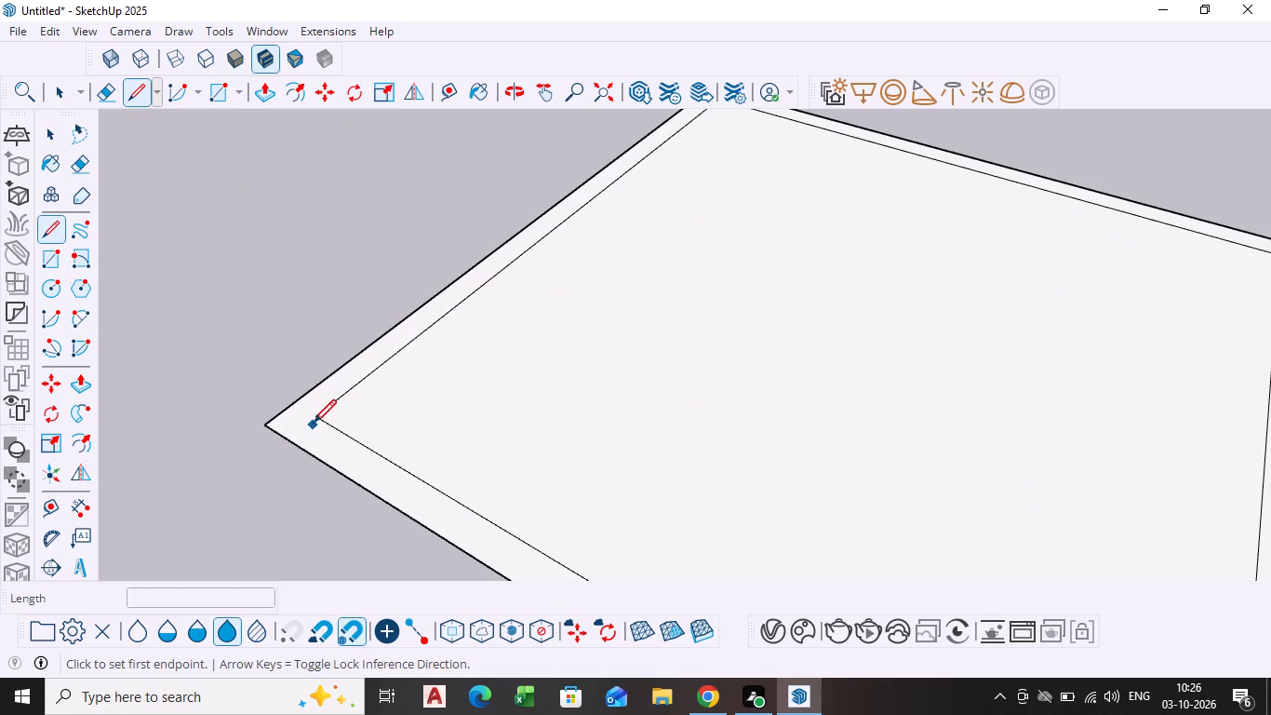
click(315, 420)
click(289, 443)
Draw a 9" line from the diagonally opposite inner corner to the outer edge, splitting the border into two L-shaped strips.
scroll(739, 428, down, 5)
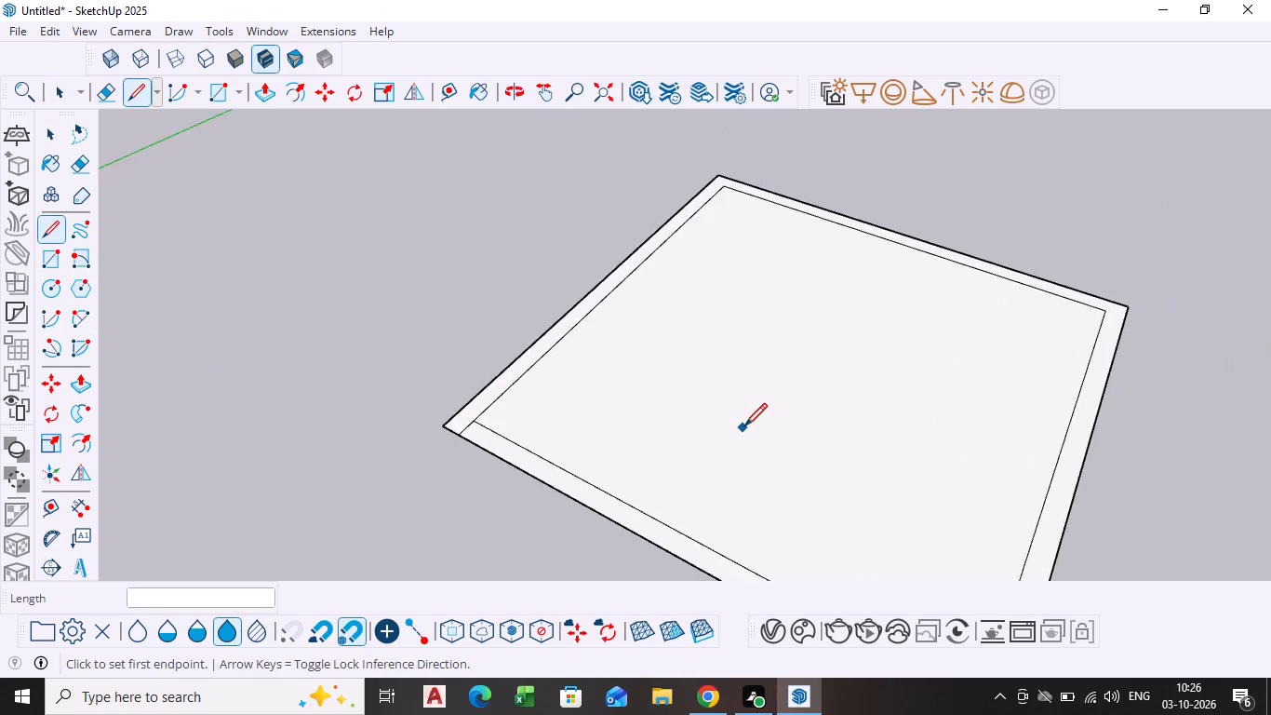
scroll(744, 428, down, 7)
shift+middle_drag(499, 451, 295, 462)
scroll(756, 378, up, 7)
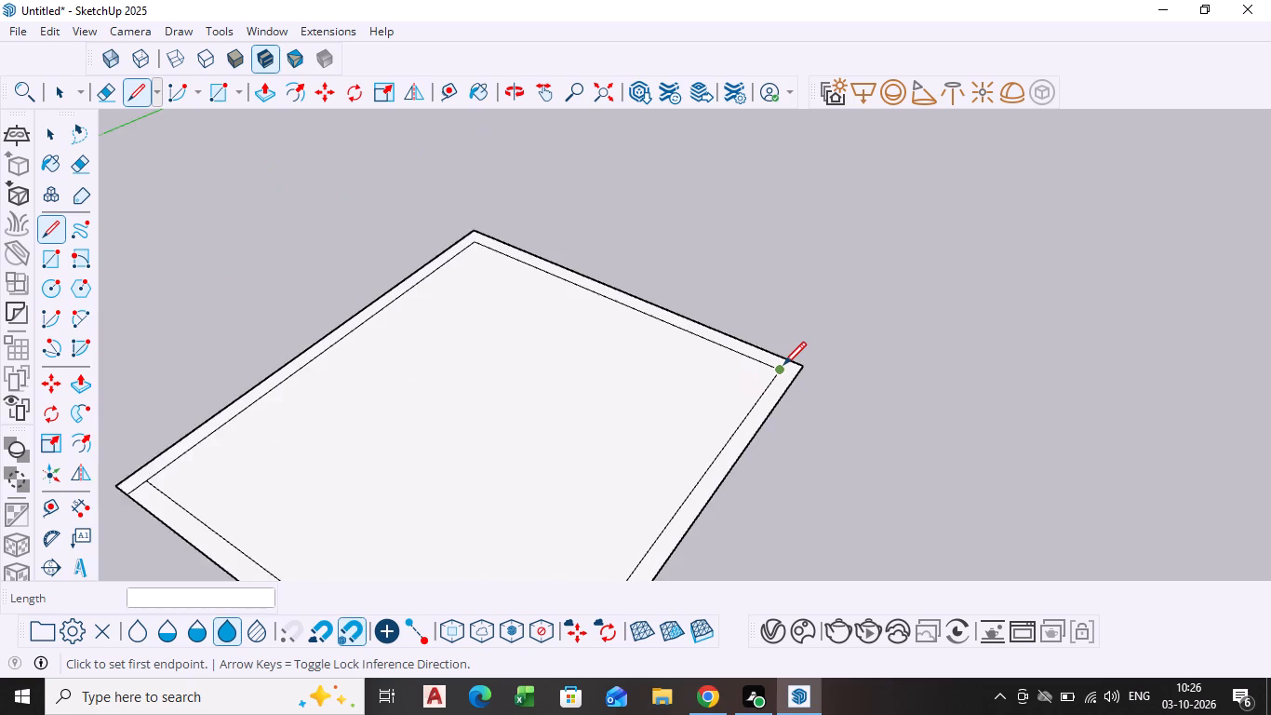
scroll(783, 367, up, 2)
click(779, 373)
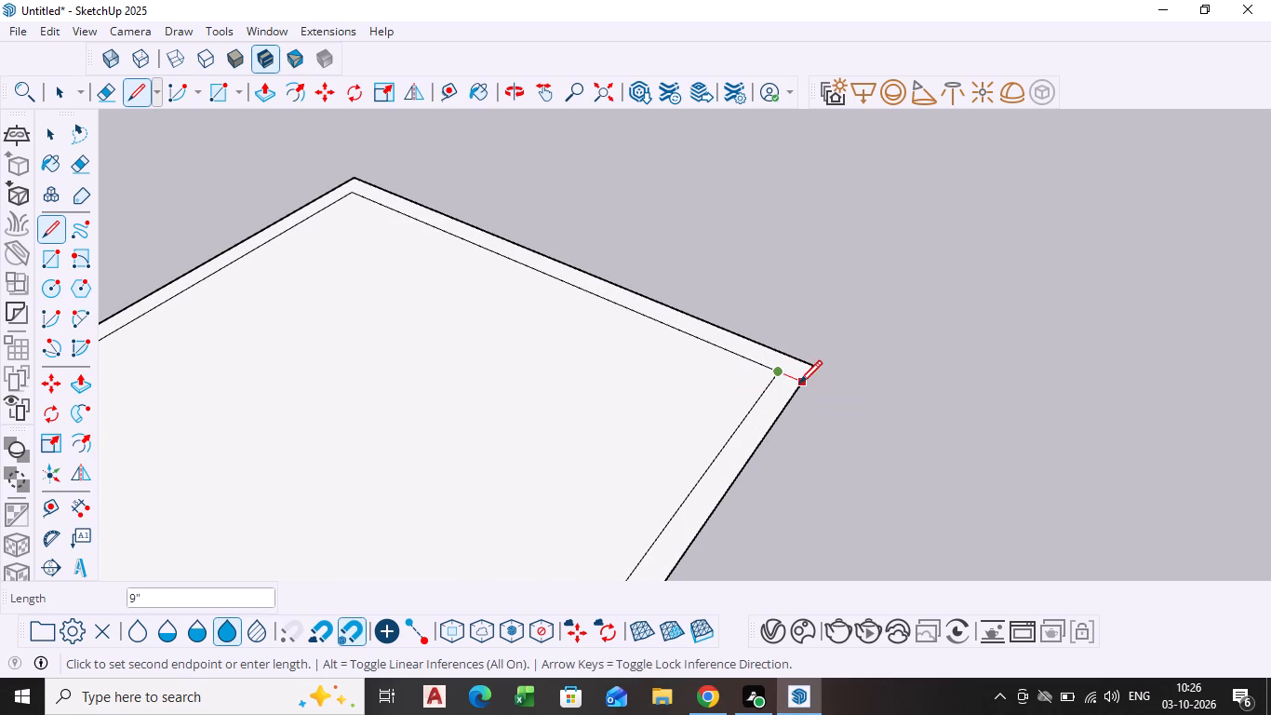
click(799, 385)
key(space)
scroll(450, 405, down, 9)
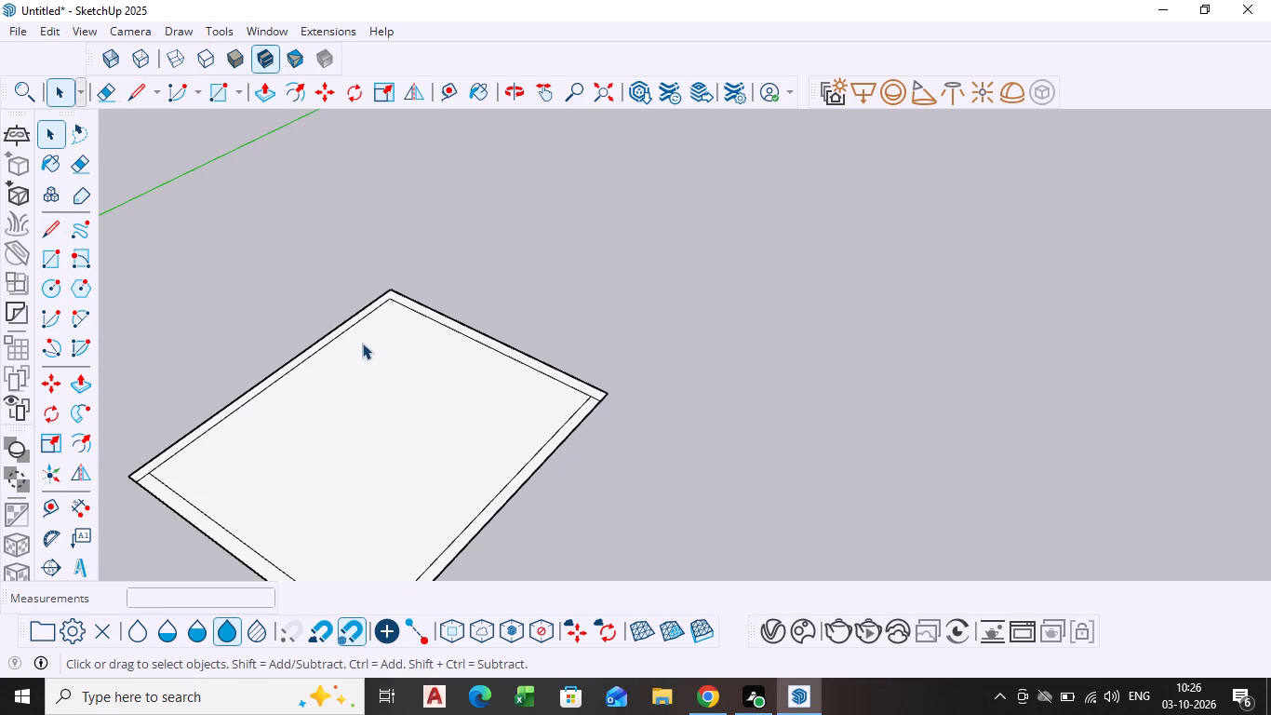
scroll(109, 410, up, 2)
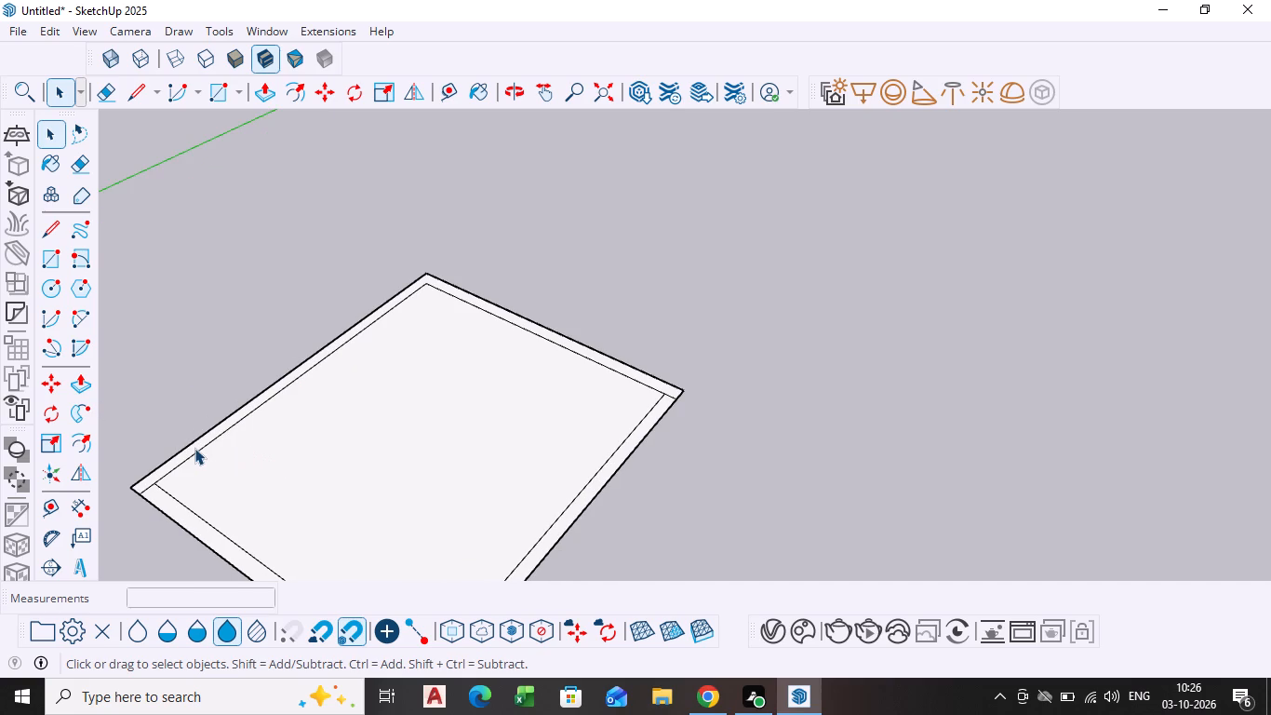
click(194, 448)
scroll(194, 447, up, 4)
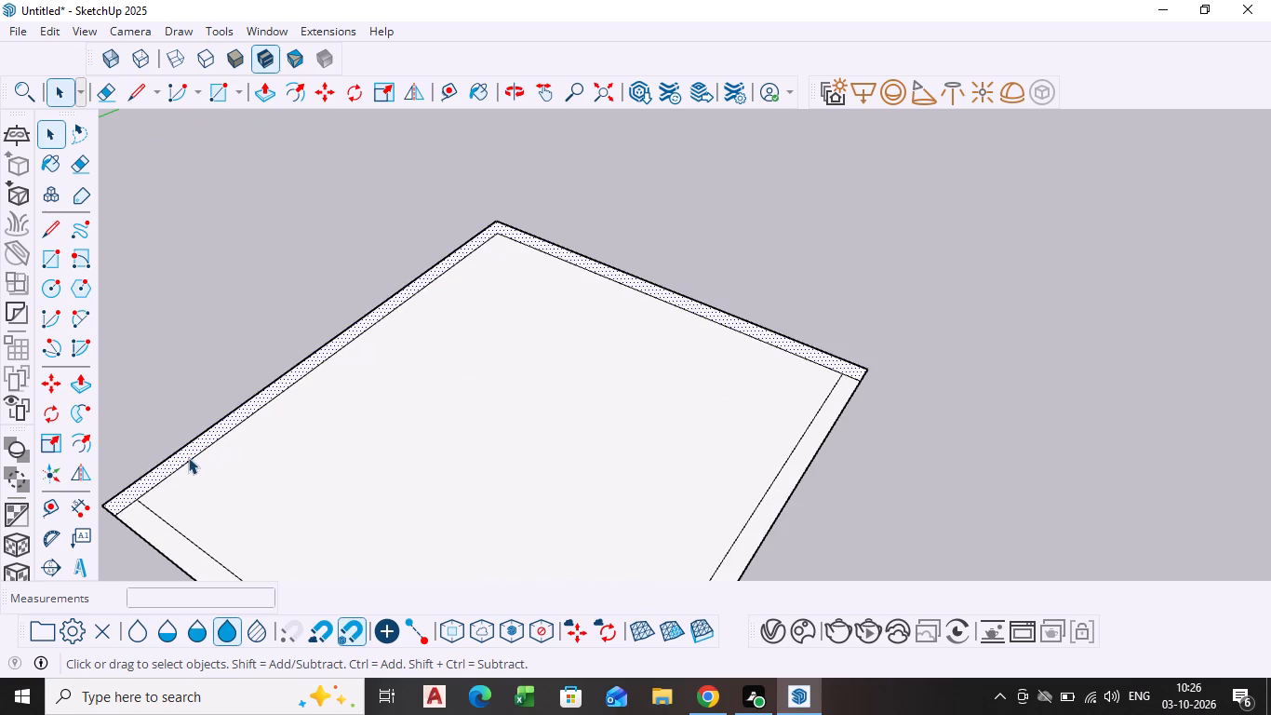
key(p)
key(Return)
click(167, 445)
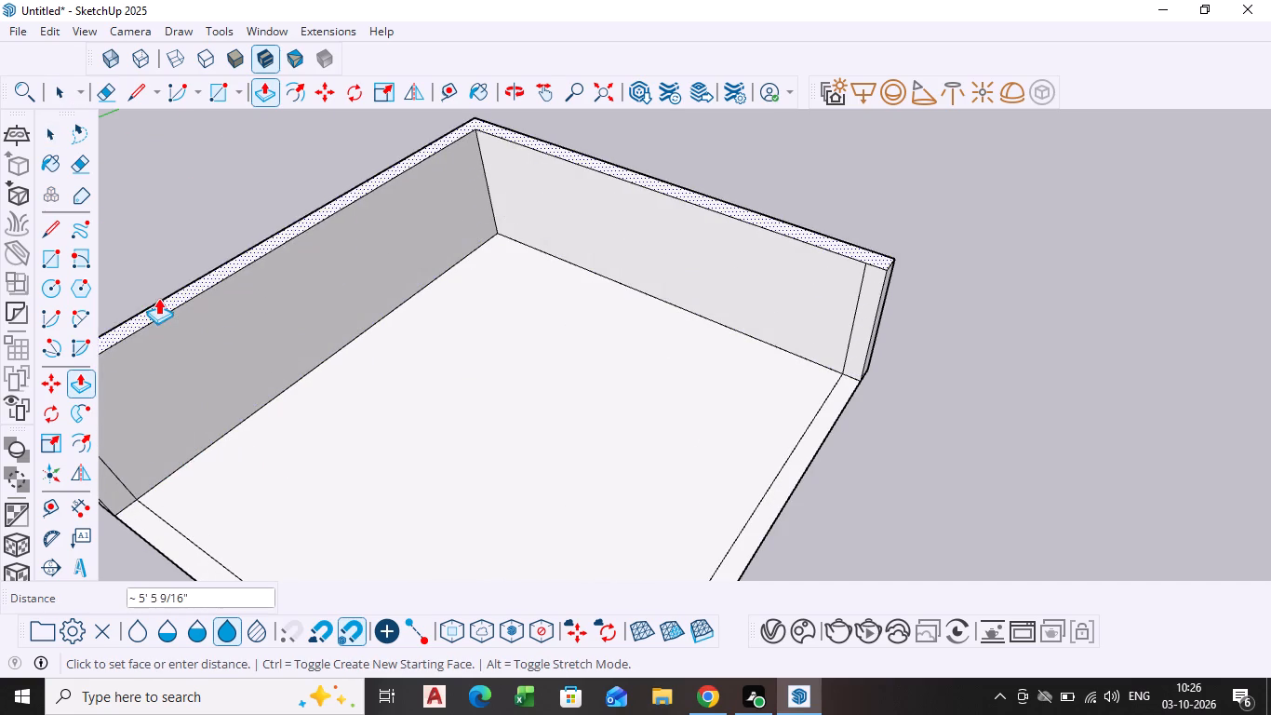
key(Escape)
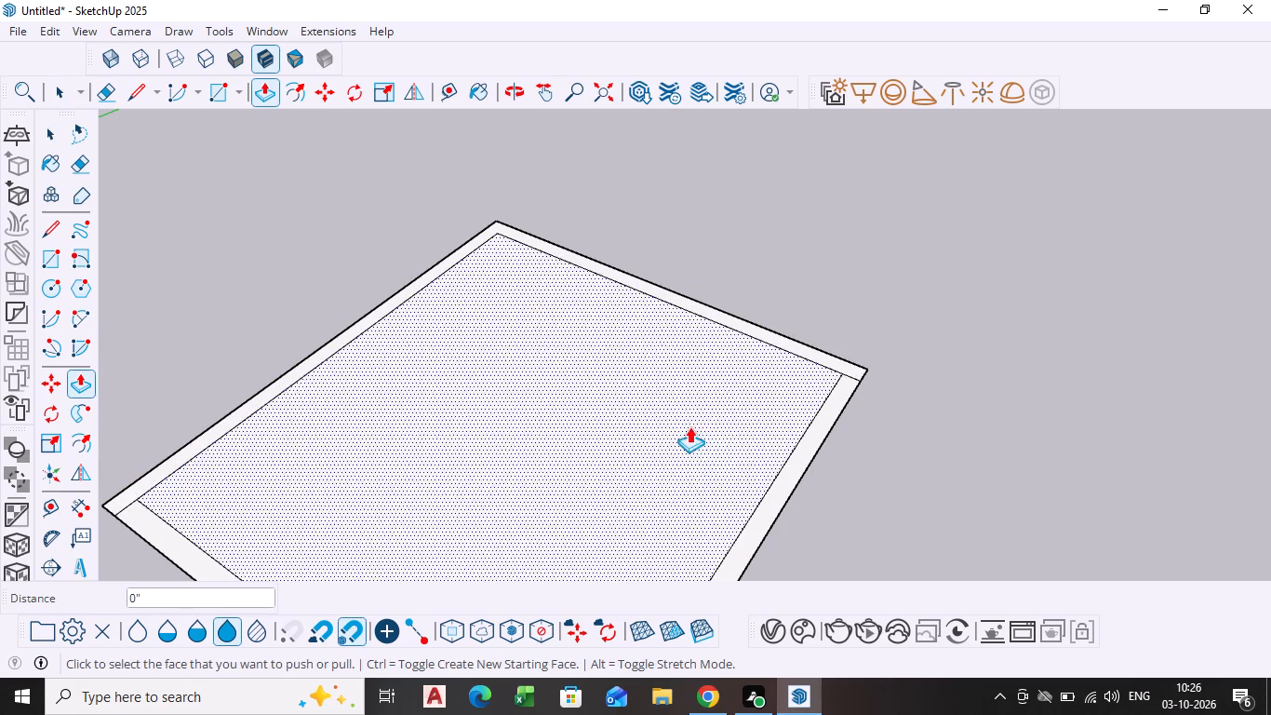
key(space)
Undo the two short lines across the border and the inward offset of the square face.
scroll(776, 344, down, 6)
middle_drag(606, 459, 572, 322)
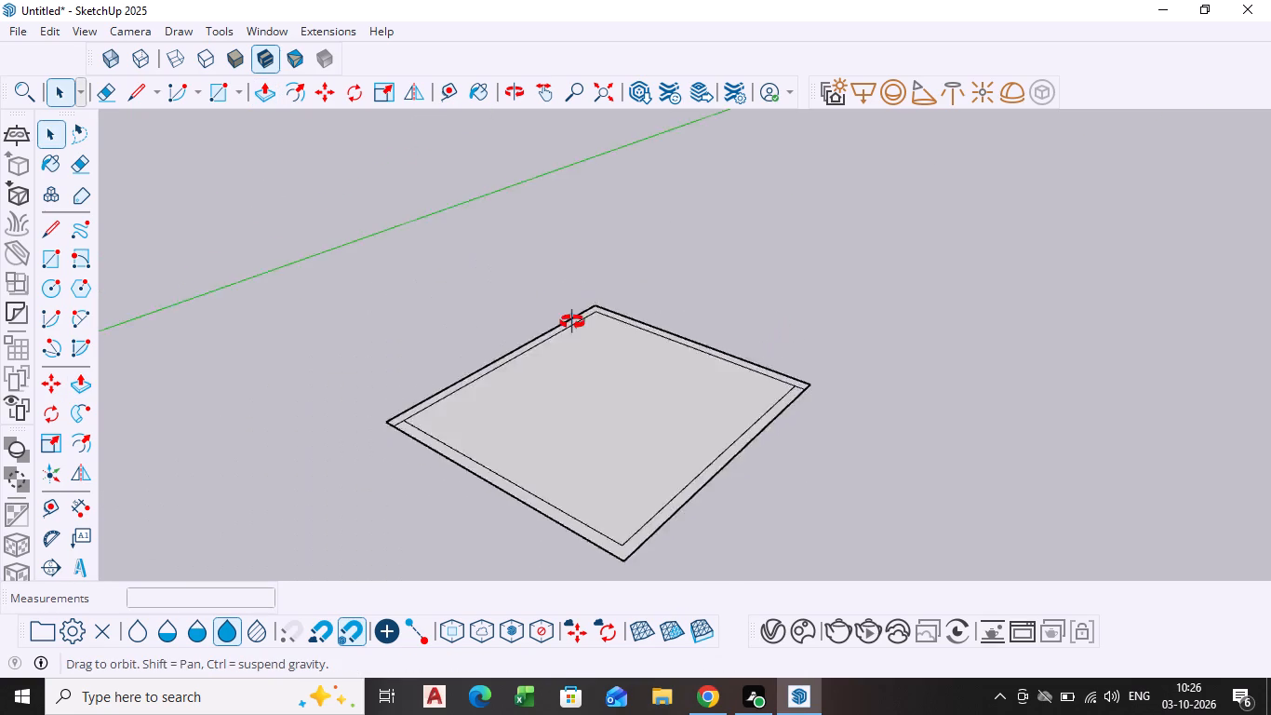
middle_drag(572, 322, 573, 299)
scroll(605, 441, up, 9)
scroll(611, 455, down, 1)
middle_drag(611, 455, 692, 557)
triple_click(675, 480)
click(675, 480)
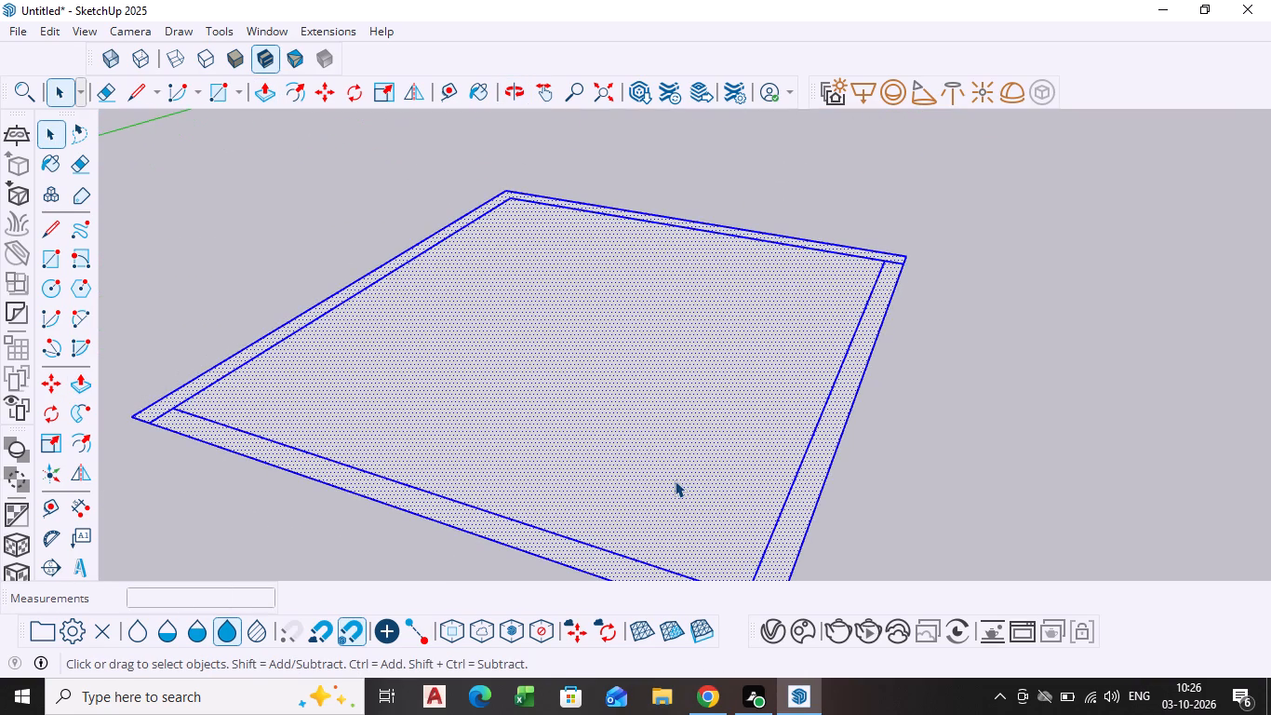
middle_drag(669, 488, 569, 327)
scroll(661, 491, down, 1)
key(ctrl+z)
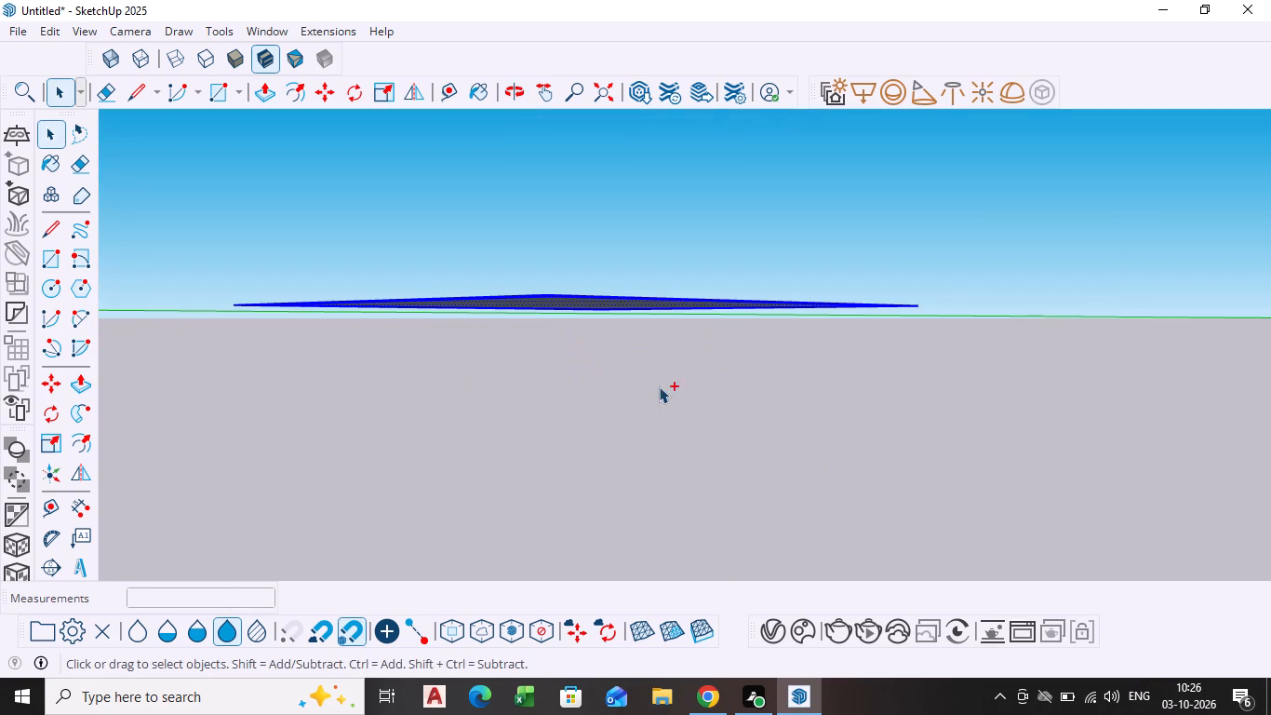
scroll(673, 382, down, 2)
middle_drag(676, 384, 739, 552)
key(ctrl+z)
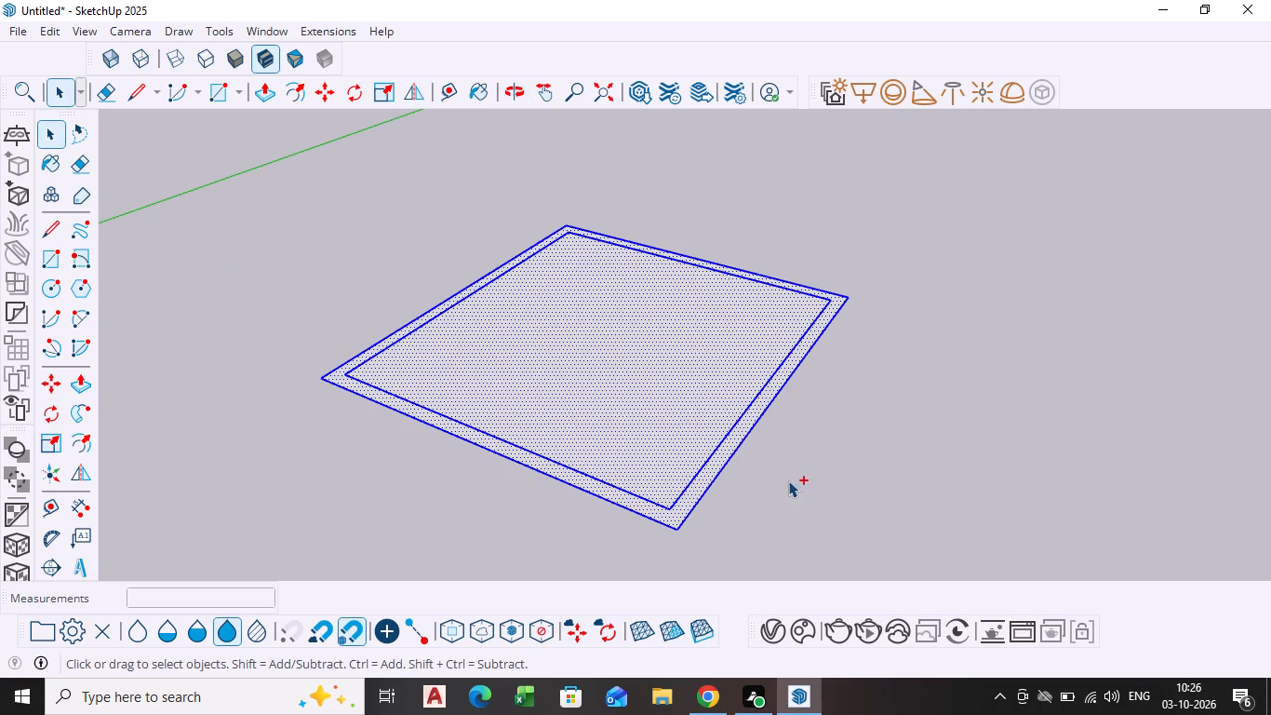
key(ctrl+z)
click(817, 440)
Extrude the plain square face upward by 4" to form a floor slab.
click(668, 440)
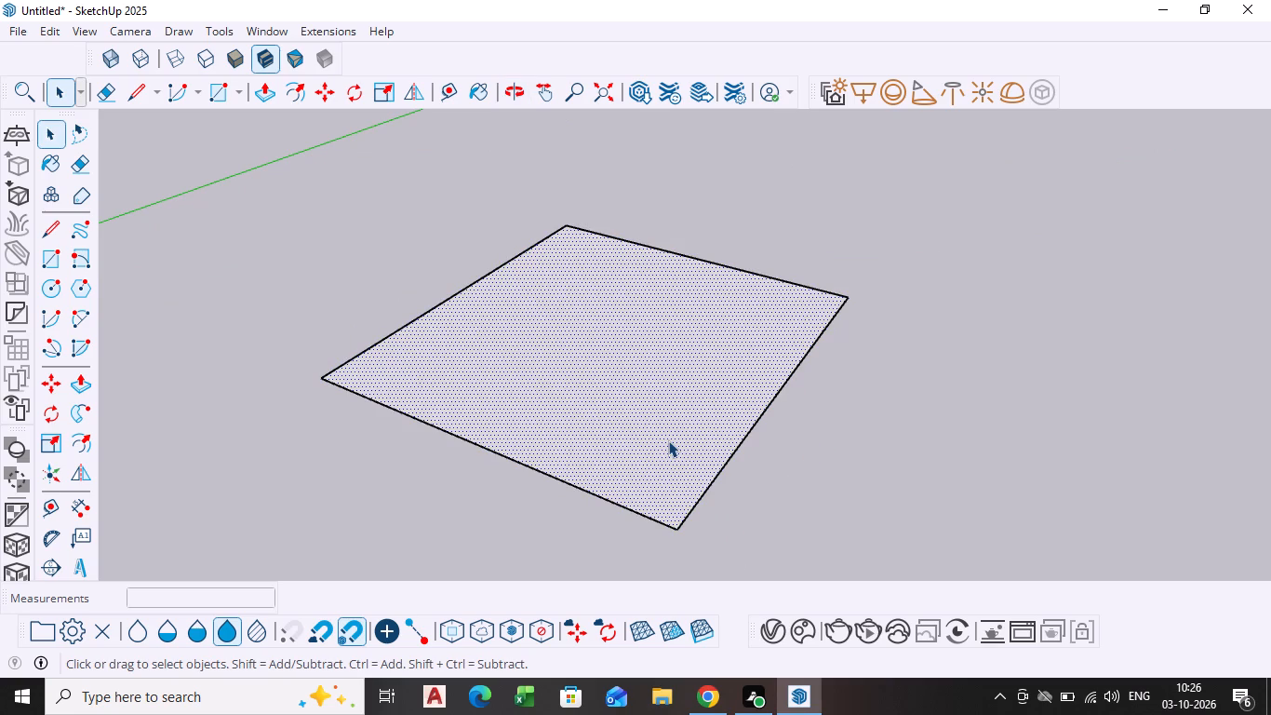
key(p)
click(668, 440)
key(4)
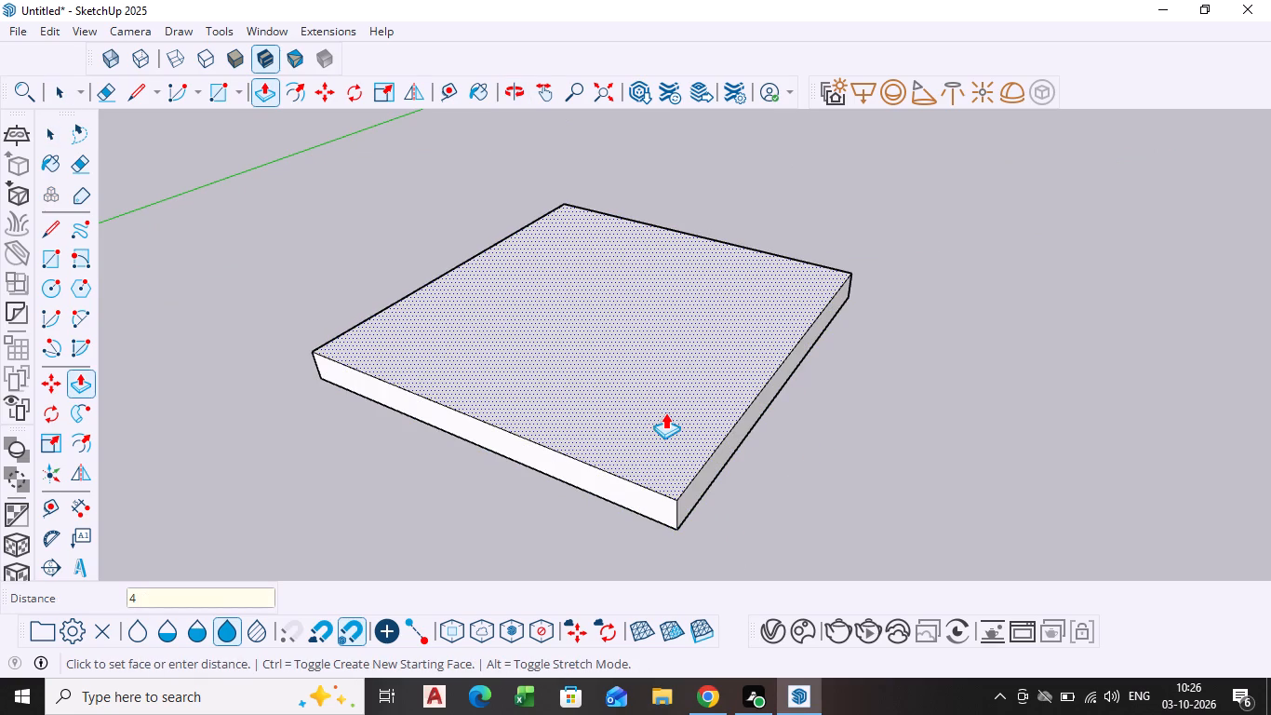
key(Return)
key(space)
Select all of the slab's connected geometry and make it a group.
triple_click(648, 392)
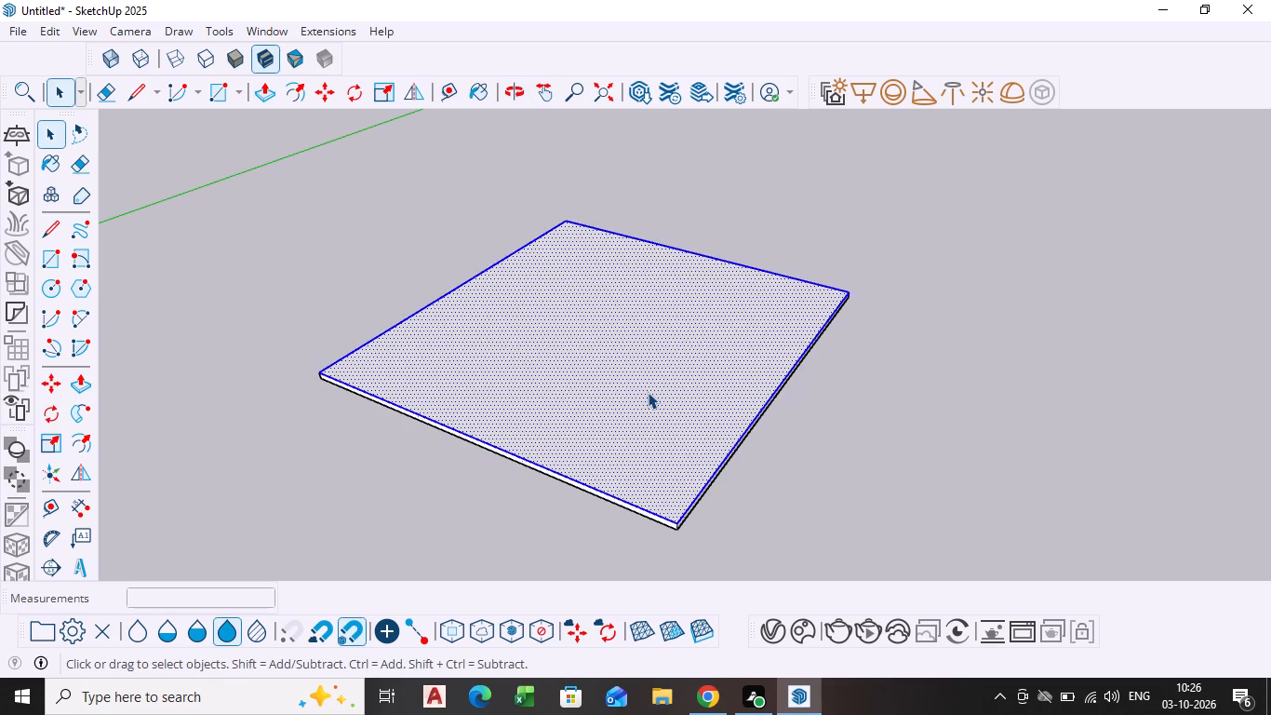
click(648, 392)
right_click(648, 392)
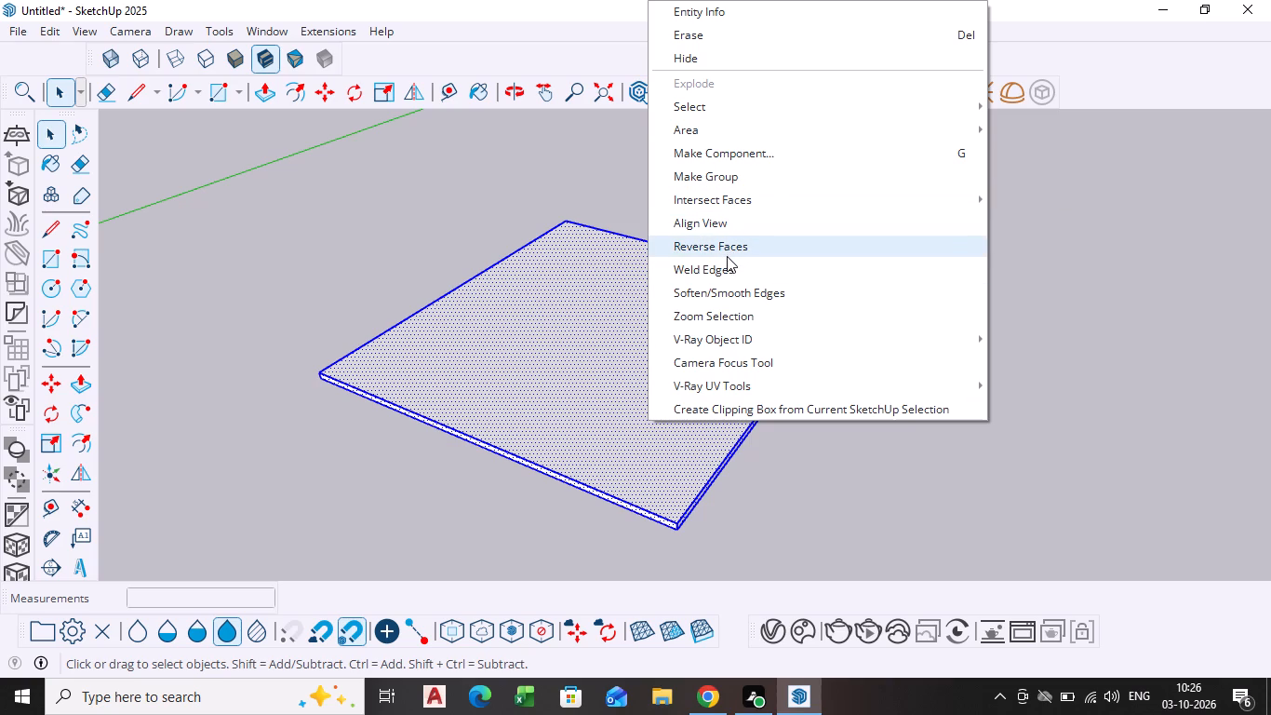
click(731, 184)
click(946, 301)
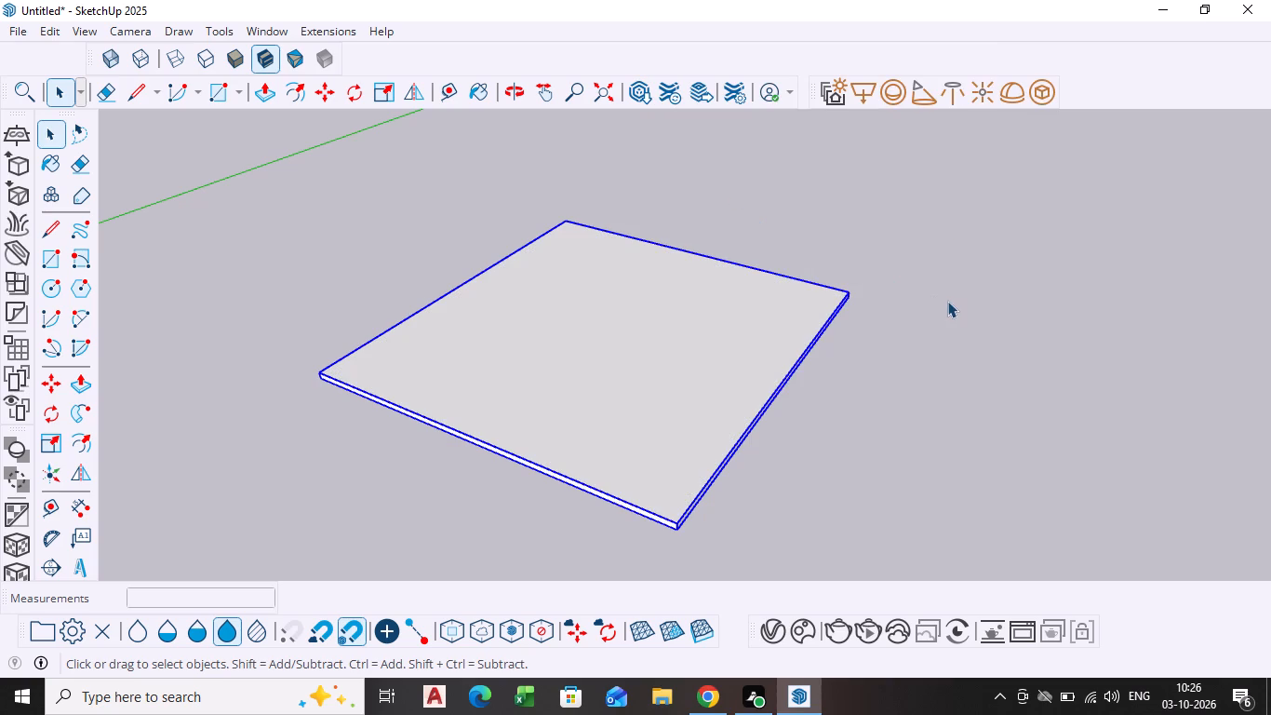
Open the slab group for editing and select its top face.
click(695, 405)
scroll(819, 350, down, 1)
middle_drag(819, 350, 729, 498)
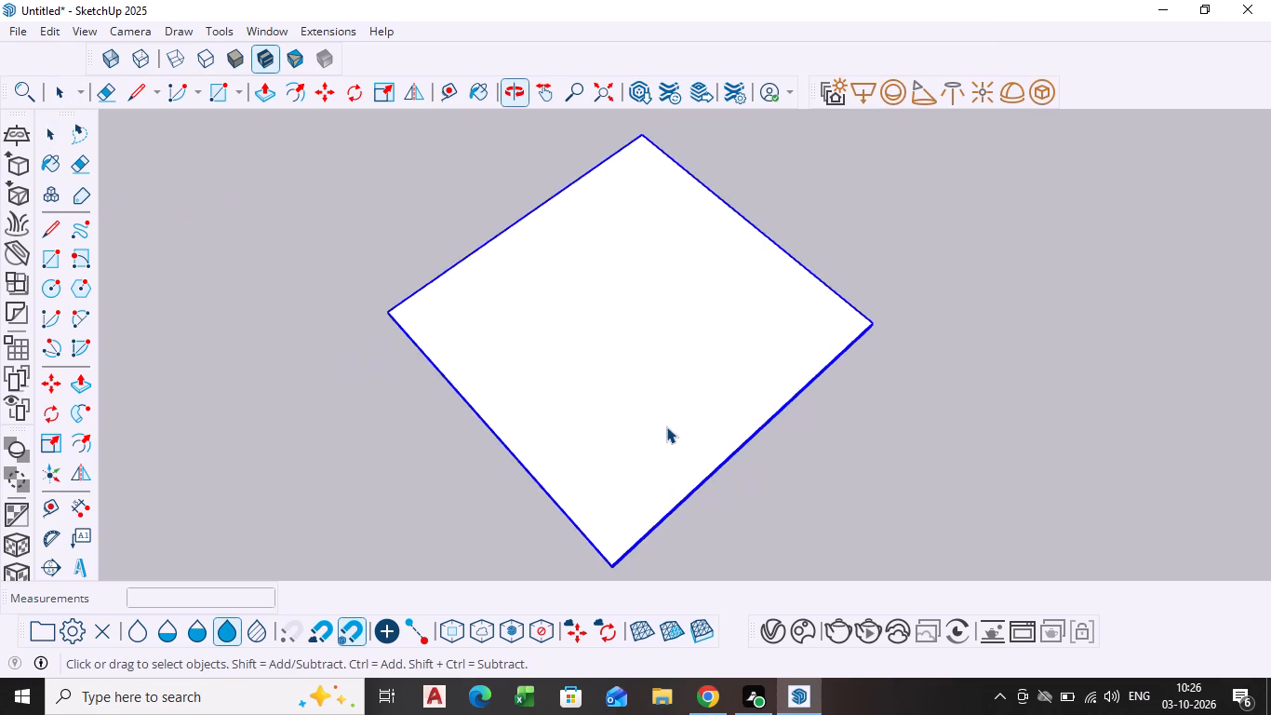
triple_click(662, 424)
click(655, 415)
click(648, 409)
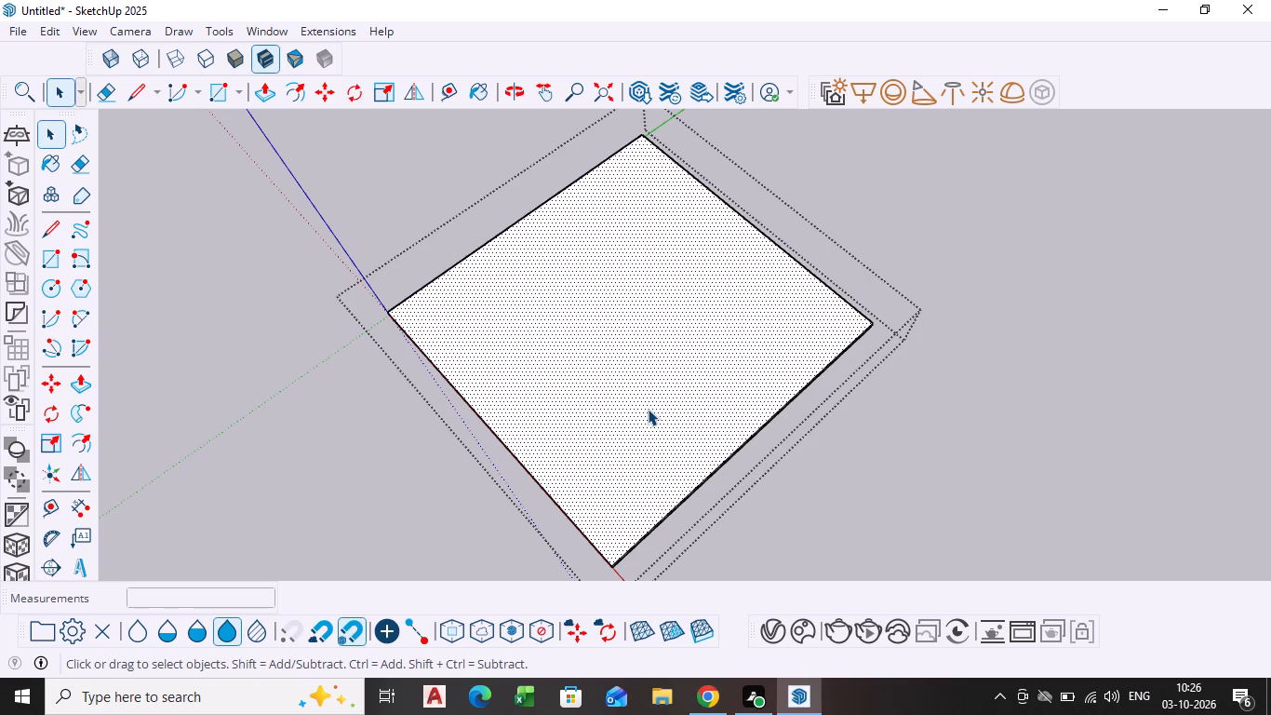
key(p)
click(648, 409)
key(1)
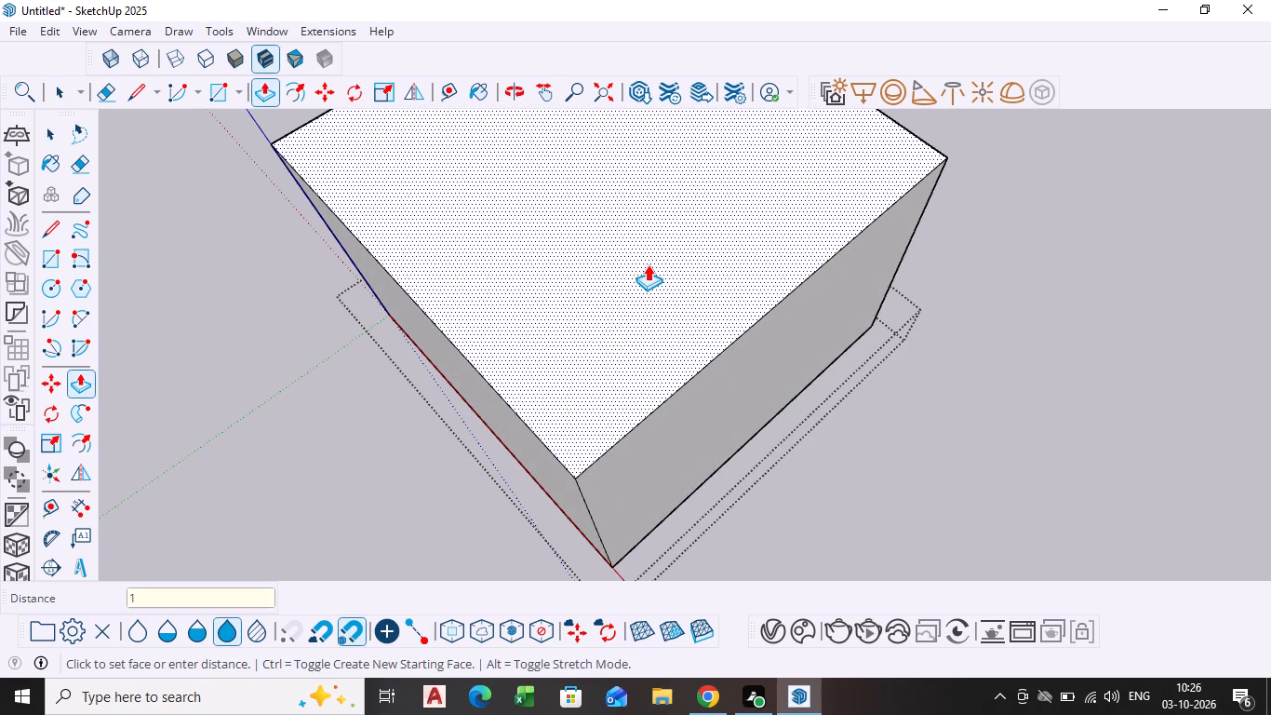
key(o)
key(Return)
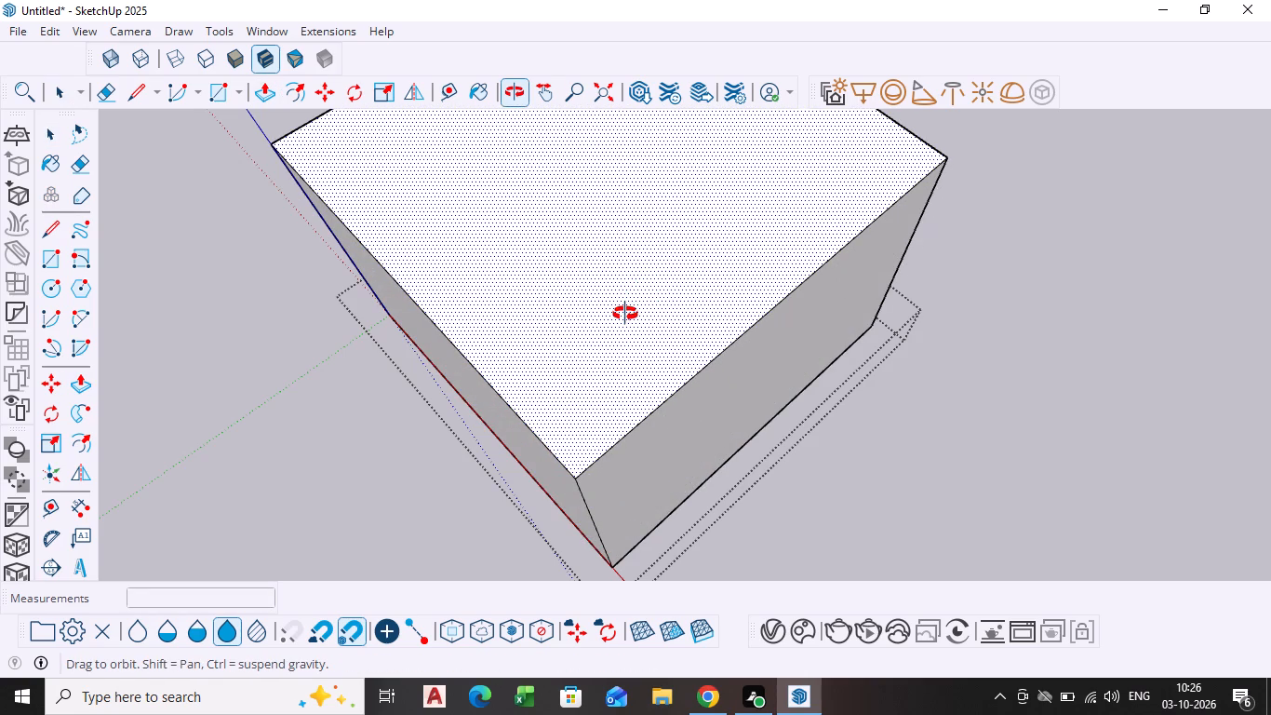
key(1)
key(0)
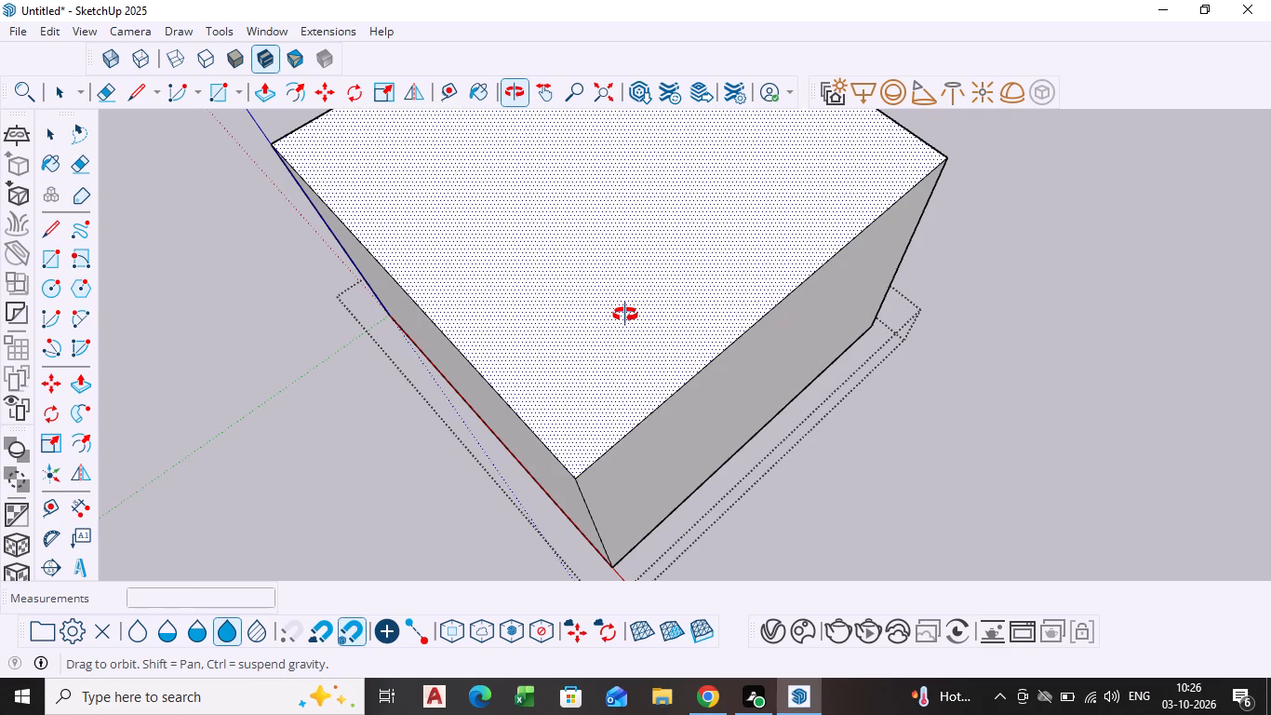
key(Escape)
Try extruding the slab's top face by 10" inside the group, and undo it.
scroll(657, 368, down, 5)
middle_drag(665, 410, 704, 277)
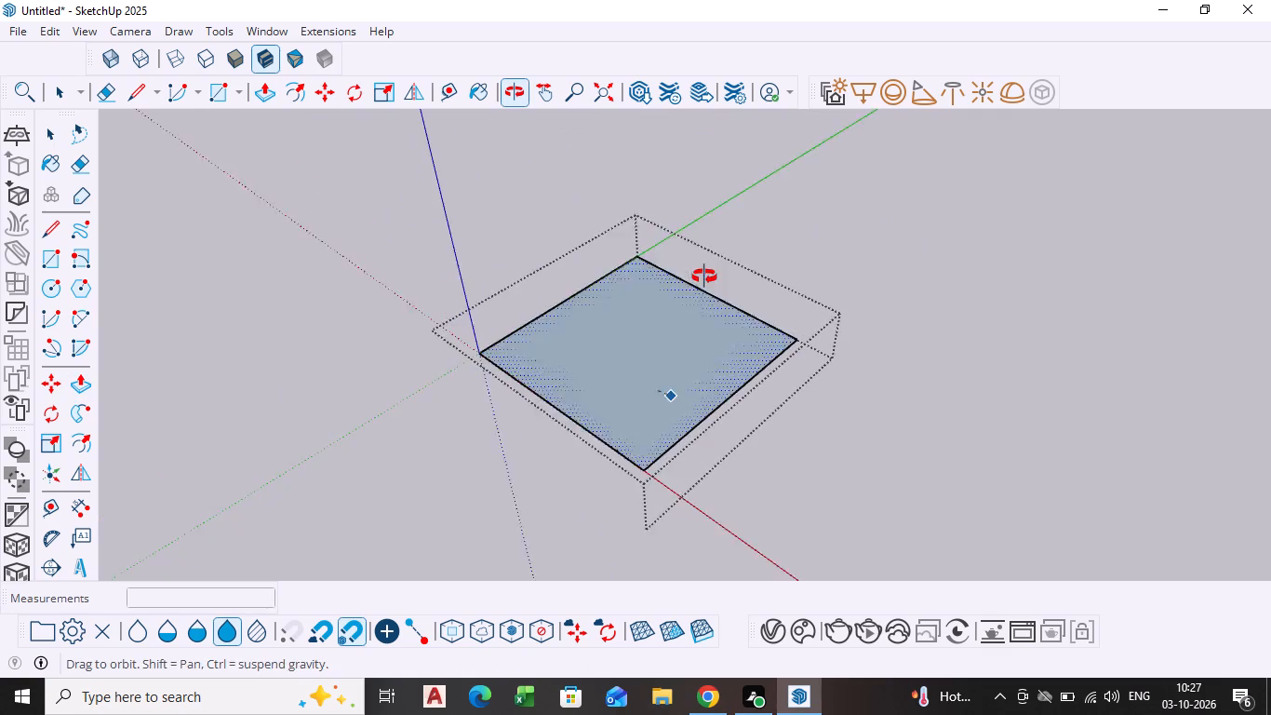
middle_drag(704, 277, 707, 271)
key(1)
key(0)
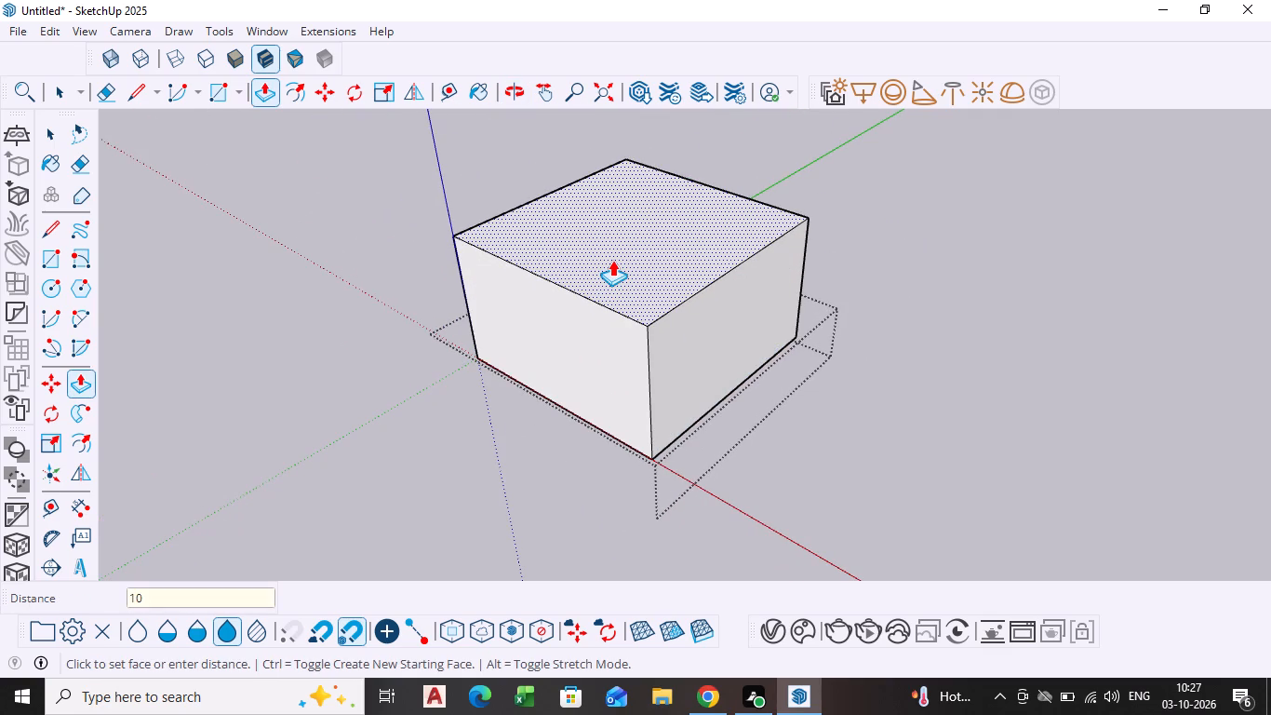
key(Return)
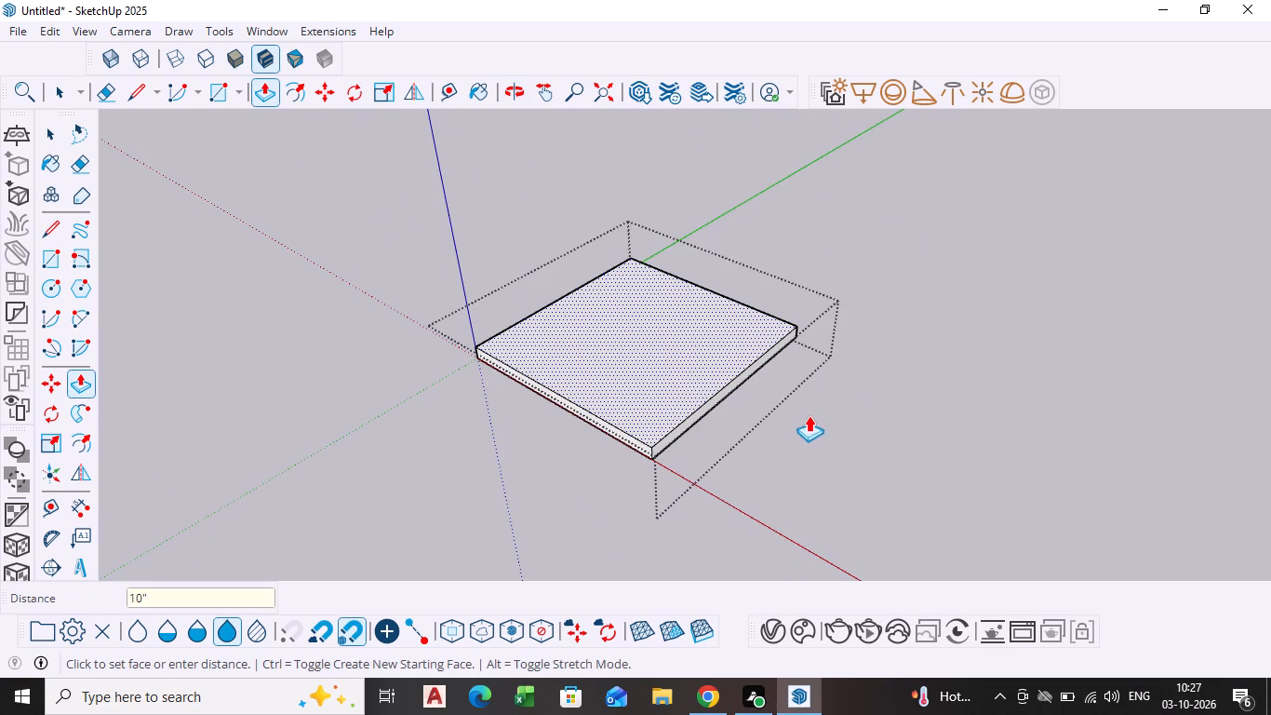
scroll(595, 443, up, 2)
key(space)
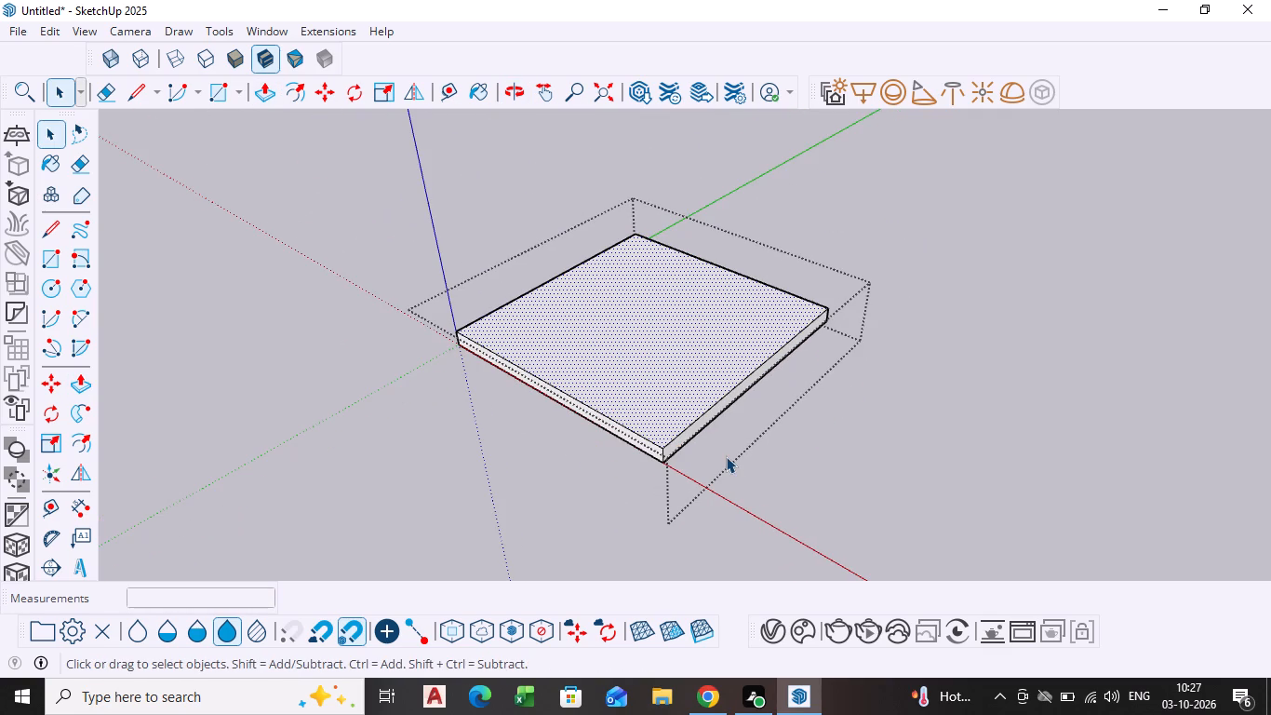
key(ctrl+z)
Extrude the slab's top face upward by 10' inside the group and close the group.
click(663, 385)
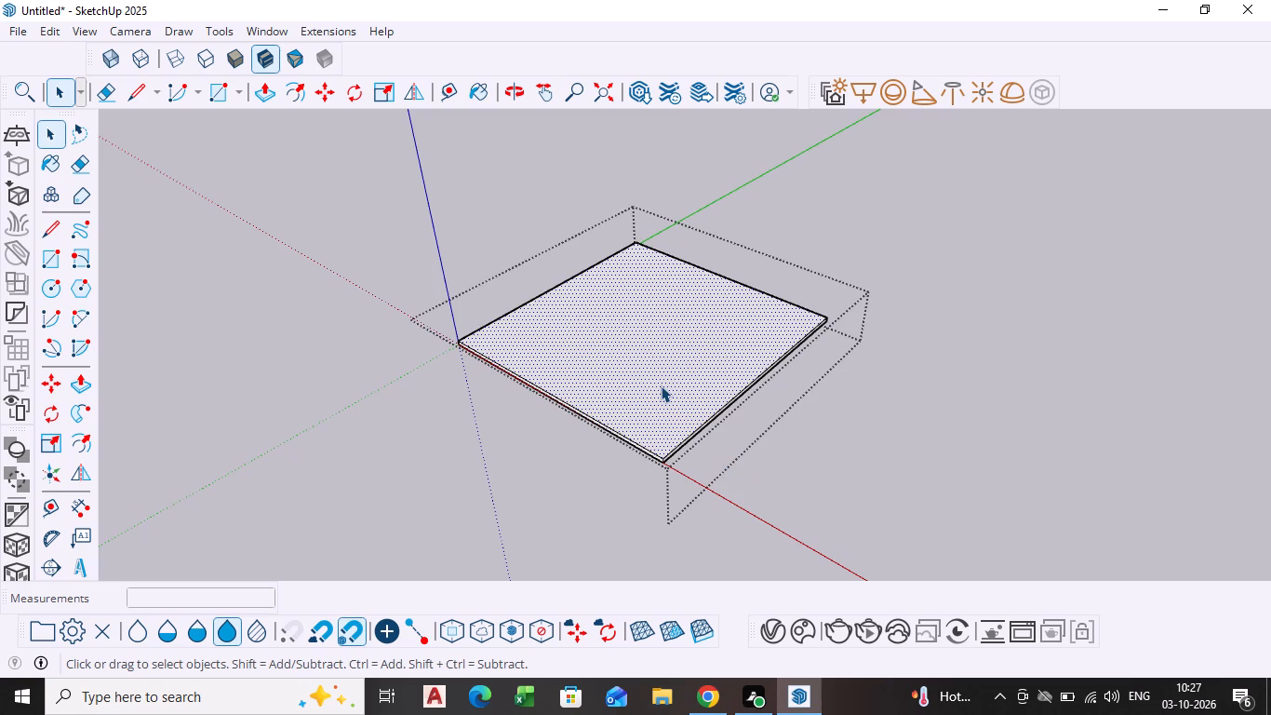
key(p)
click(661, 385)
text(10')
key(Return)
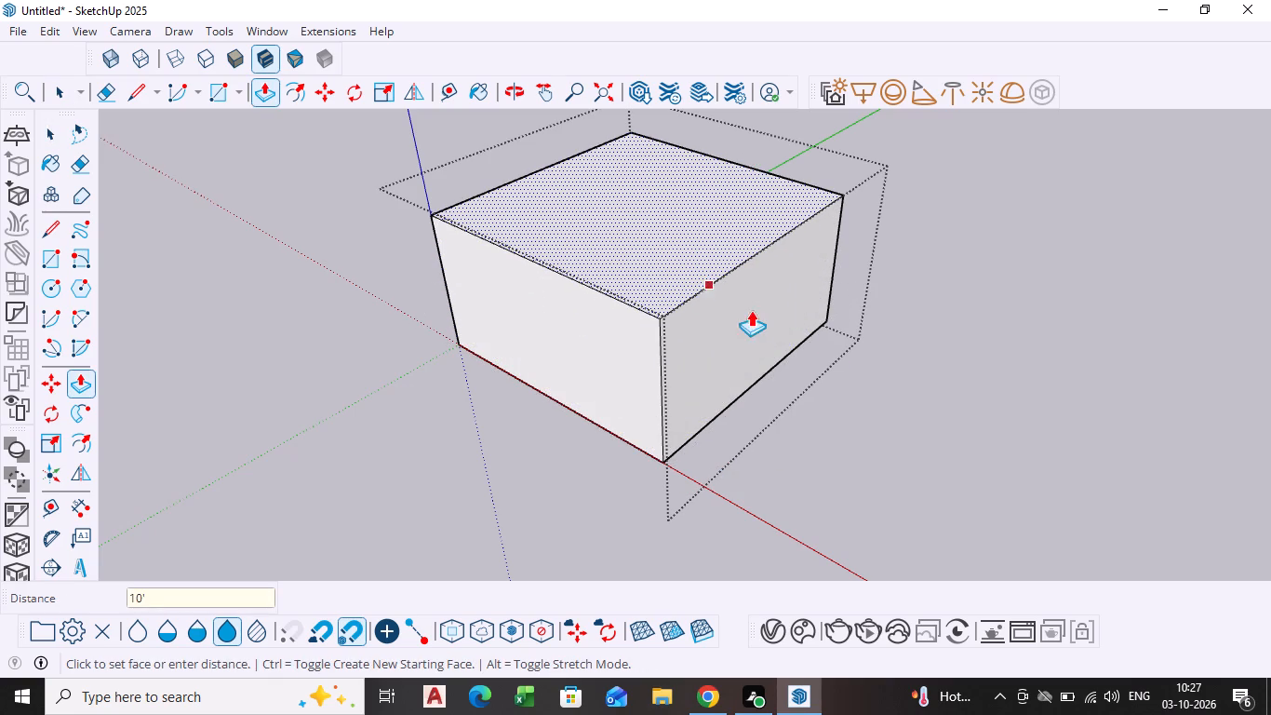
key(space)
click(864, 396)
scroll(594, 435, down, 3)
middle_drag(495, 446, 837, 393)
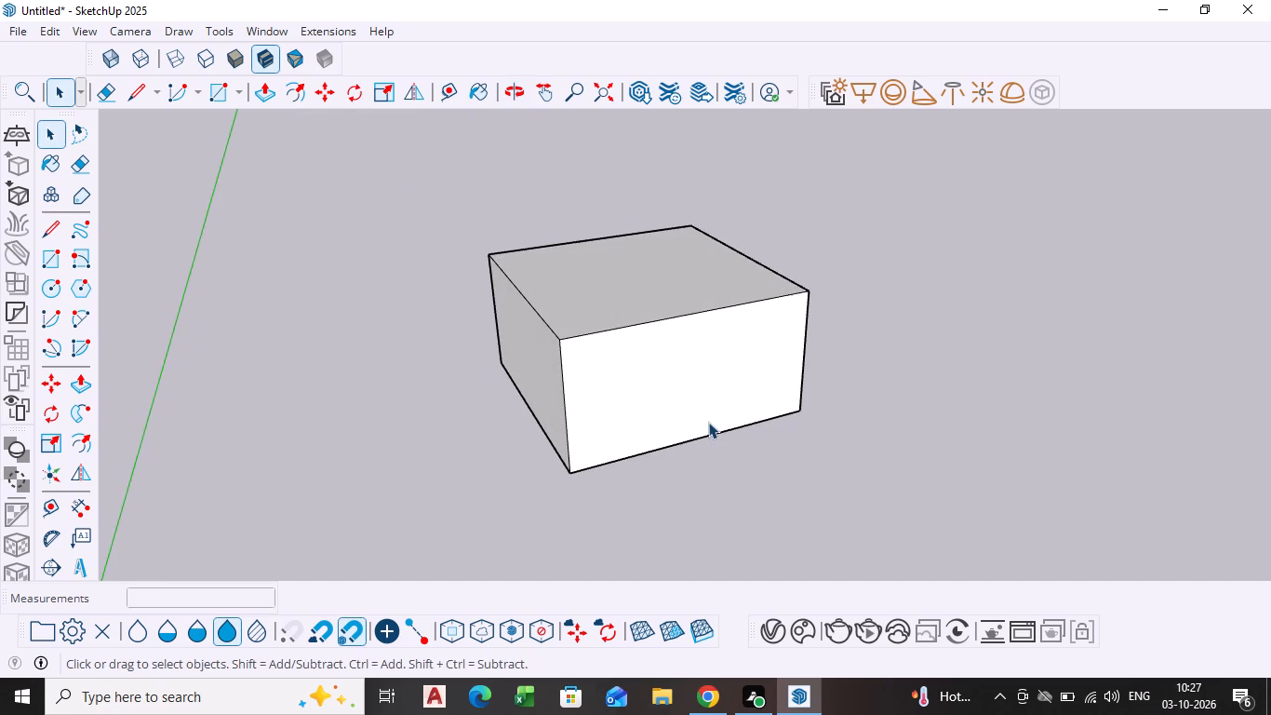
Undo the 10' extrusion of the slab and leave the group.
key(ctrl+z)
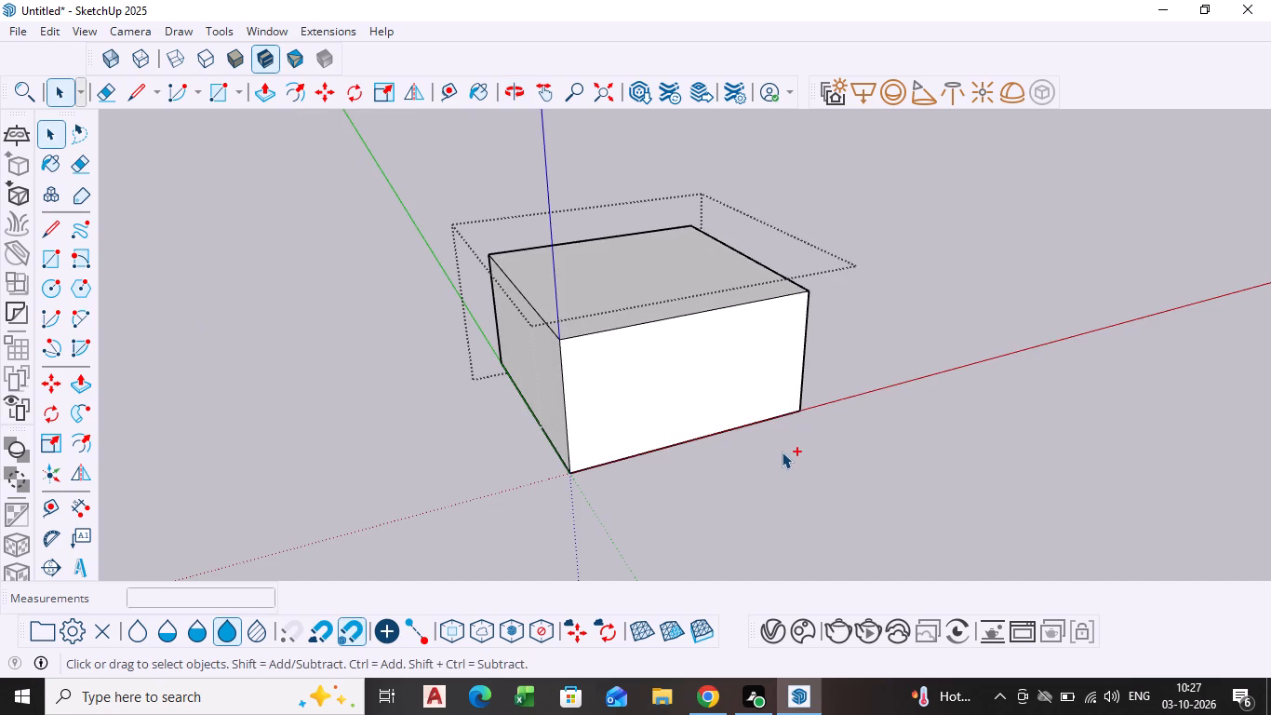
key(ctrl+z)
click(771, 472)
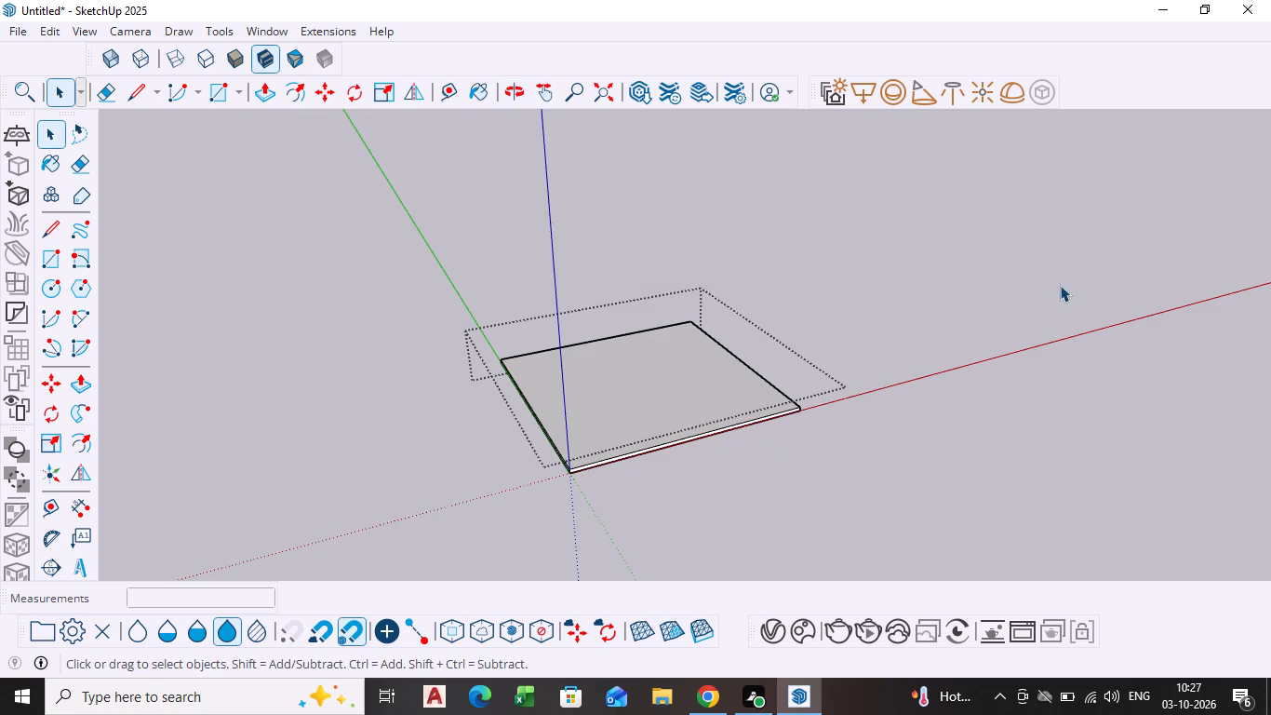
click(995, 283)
Draw a rectangle of about 19' 5" per side over the slab group's top, between opposite corners.
scroll(715, 399, down, 1)
middle_drag(708, 401, 610, 491)
scroll(643, 396, up, 5)
click(640, 396)
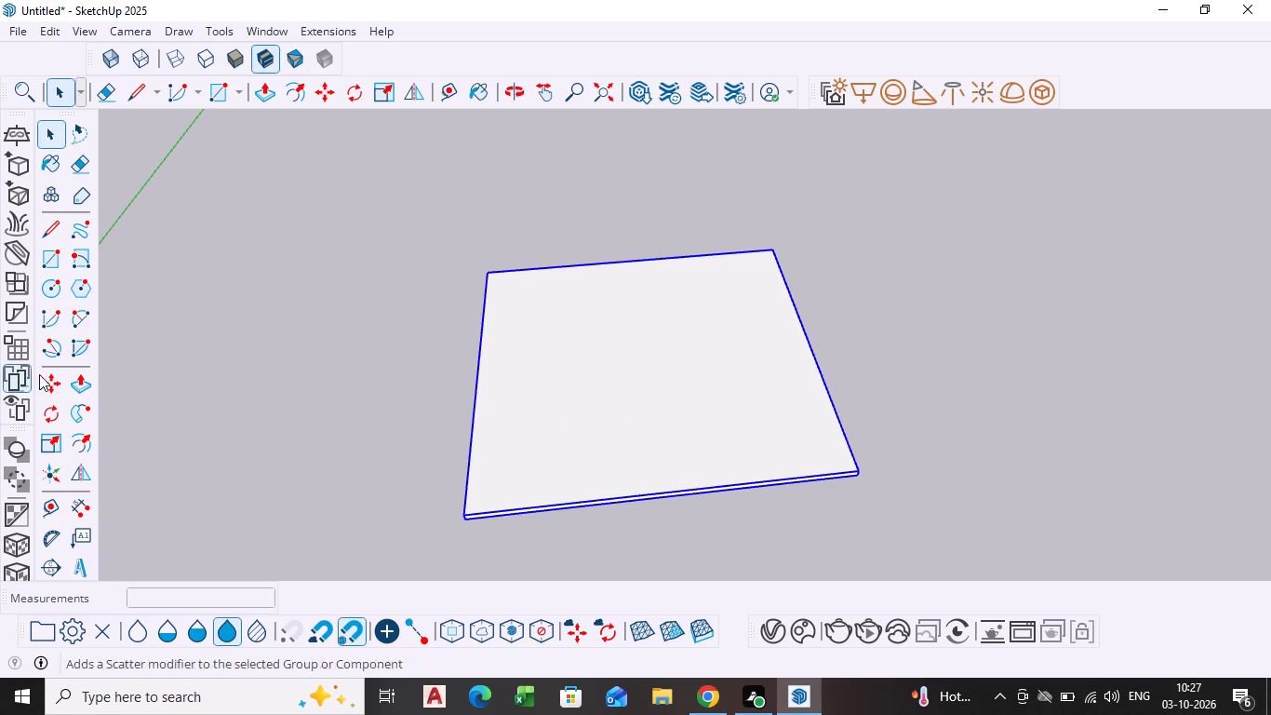
click(1021, 285)
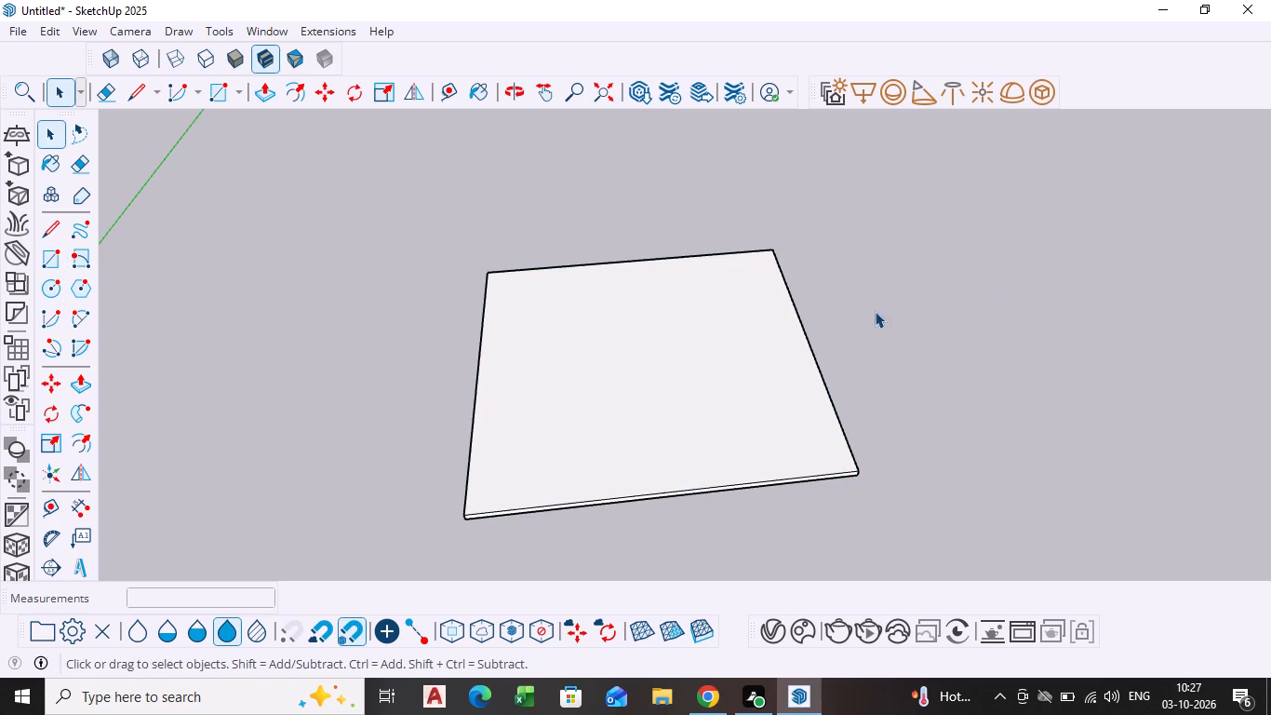
click(63, 262)
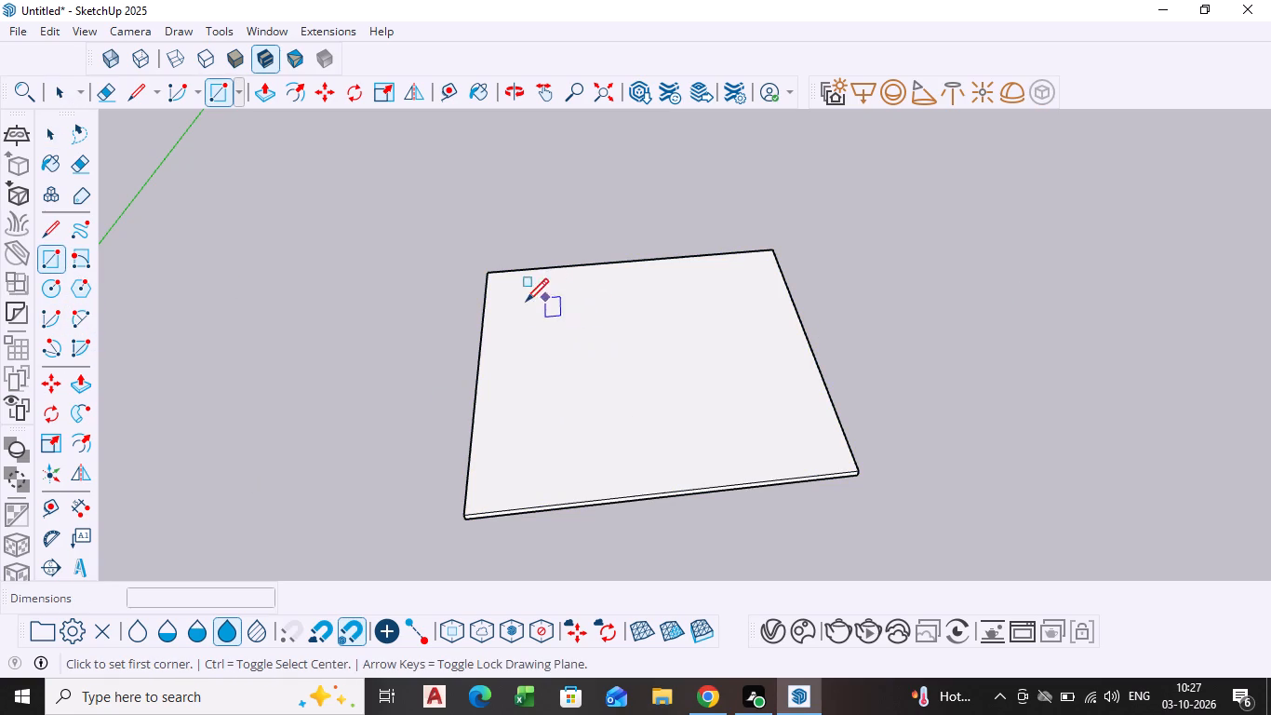
click(489, 273)
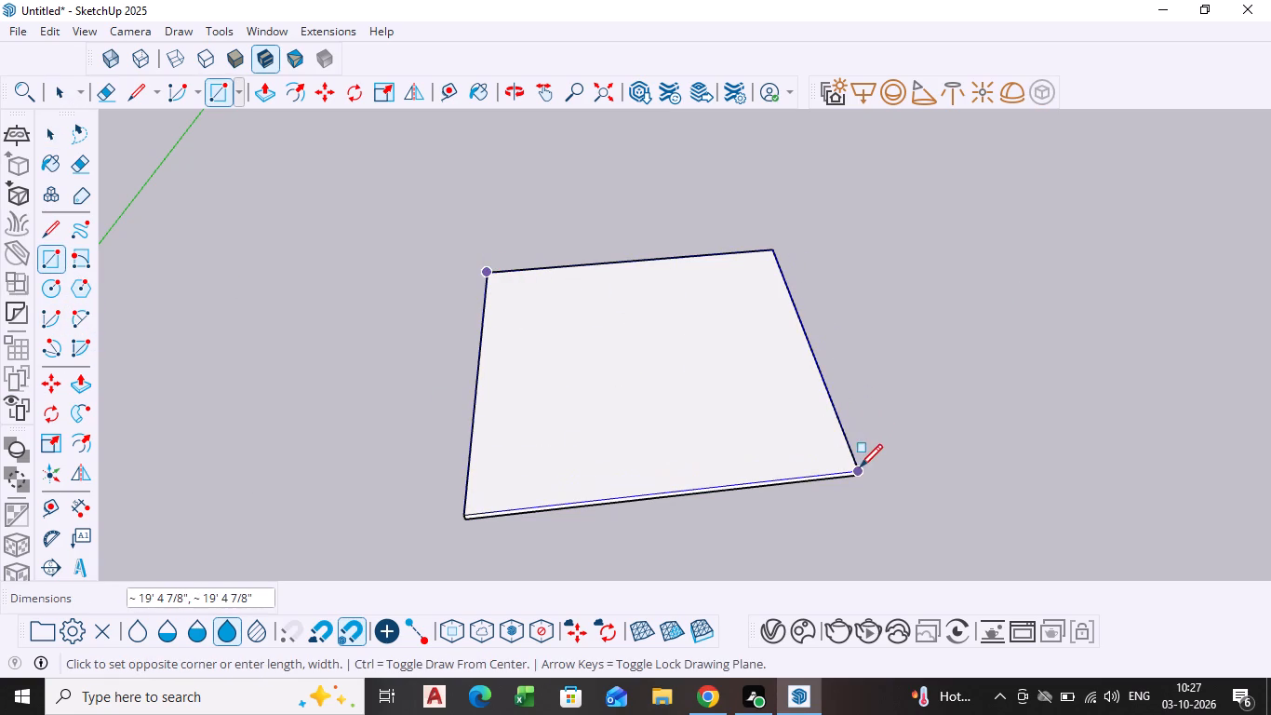
click(857, 475)
key(space)
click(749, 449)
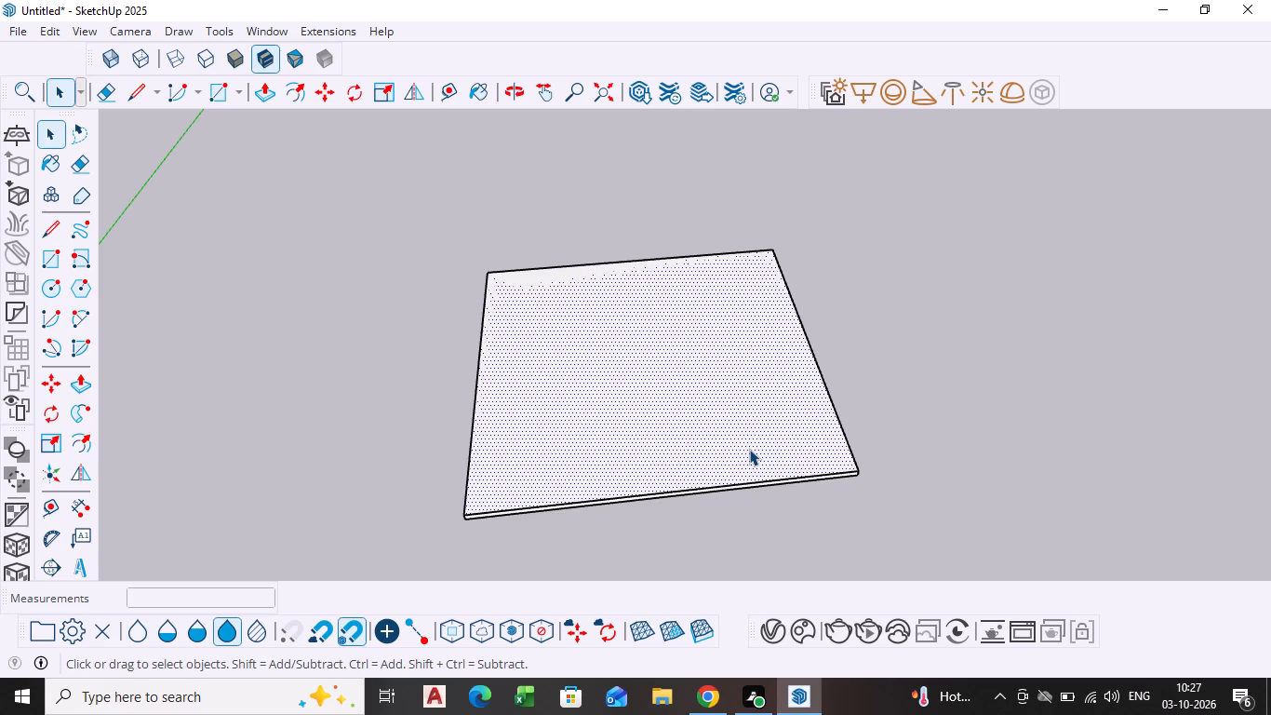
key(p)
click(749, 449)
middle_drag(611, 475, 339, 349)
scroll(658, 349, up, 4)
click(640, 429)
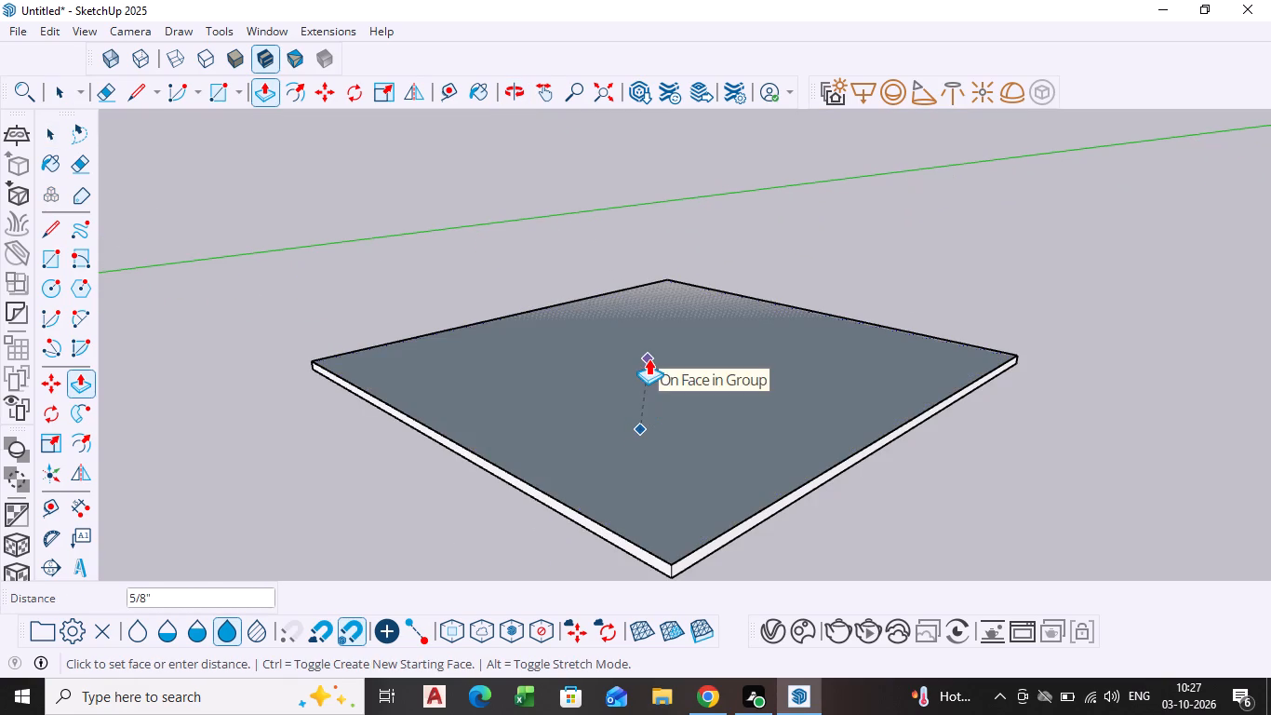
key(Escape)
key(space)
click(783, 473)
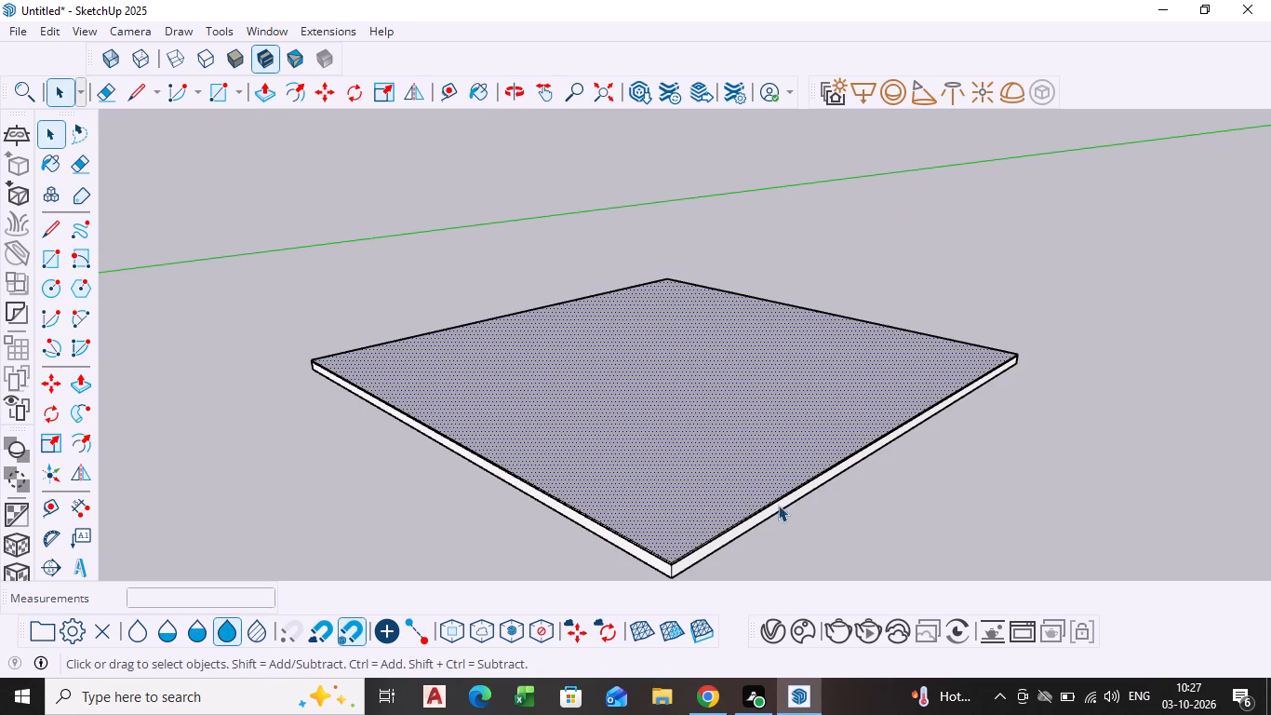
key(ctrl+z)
Extrude the new rectangle on top of the slab upward by 10' to form the room volume.
scroll(778, 507, down, 1)
middle_drag(779, 507, 1058, 576)
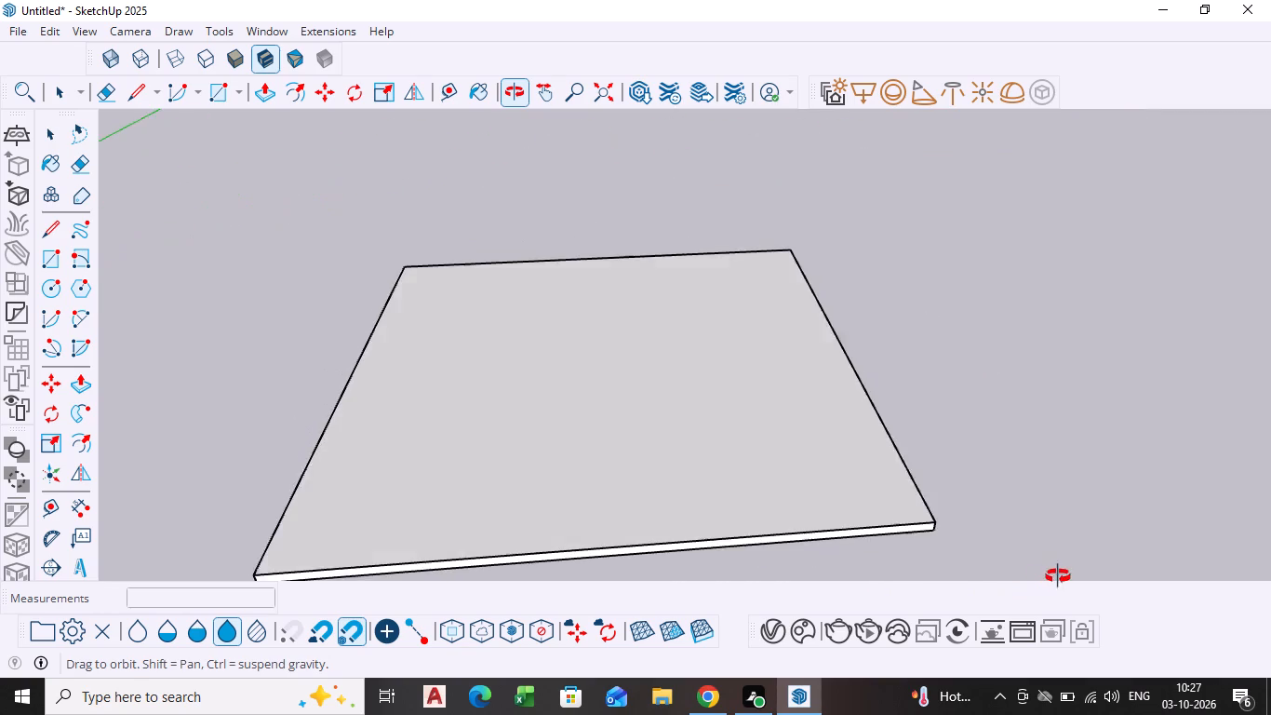
middle_drag(1058, 576, 1058, 573)
click(755, 457)
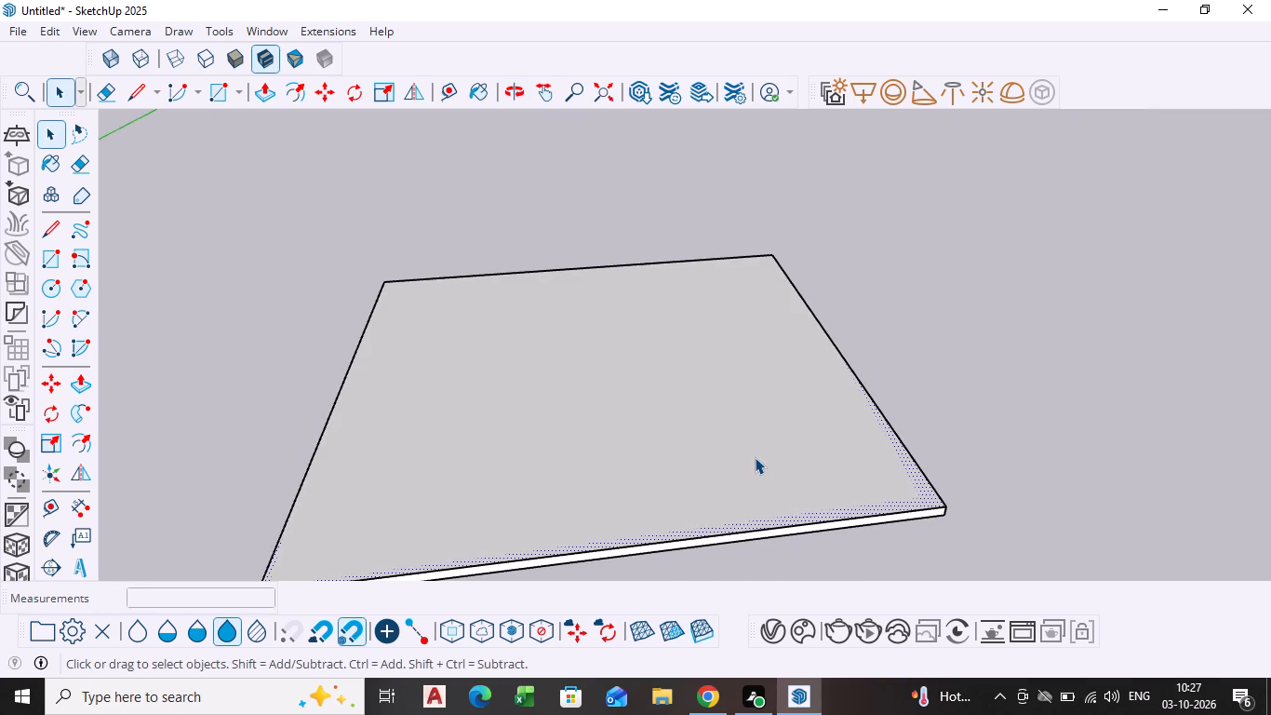
key(p)
click(755, 457)
text(10)
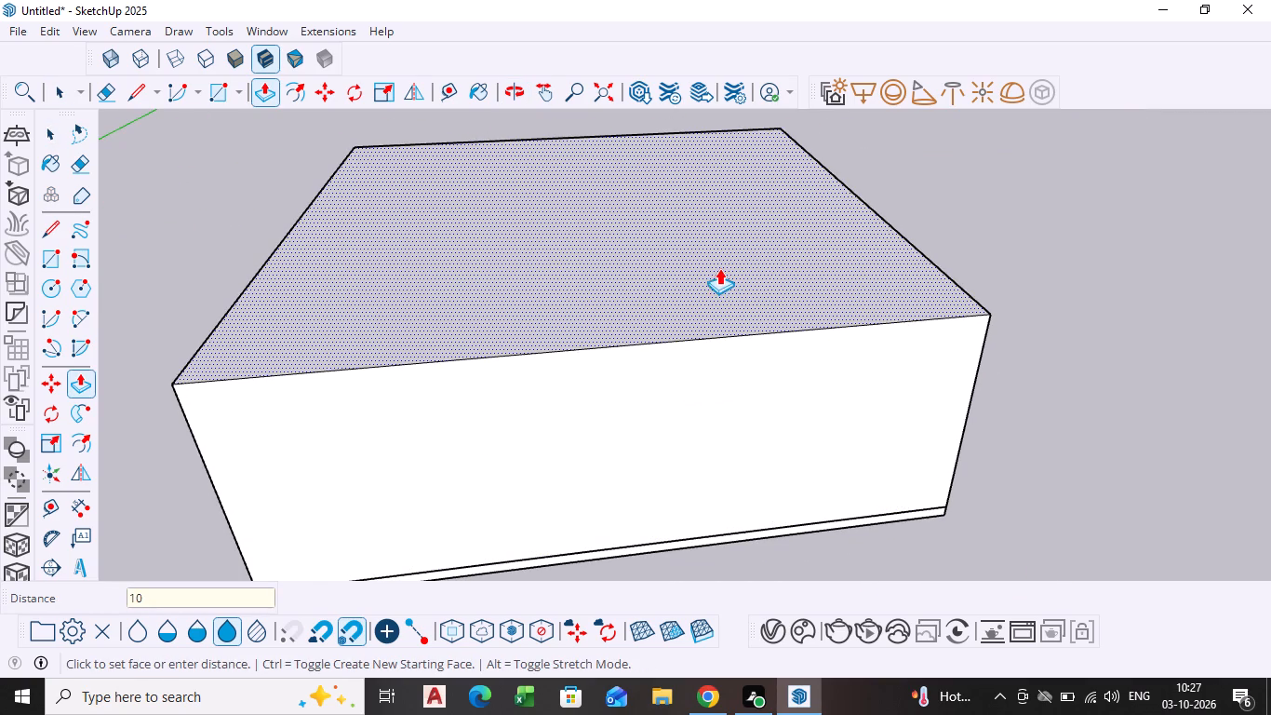
key(apostrophe)
key(Return)
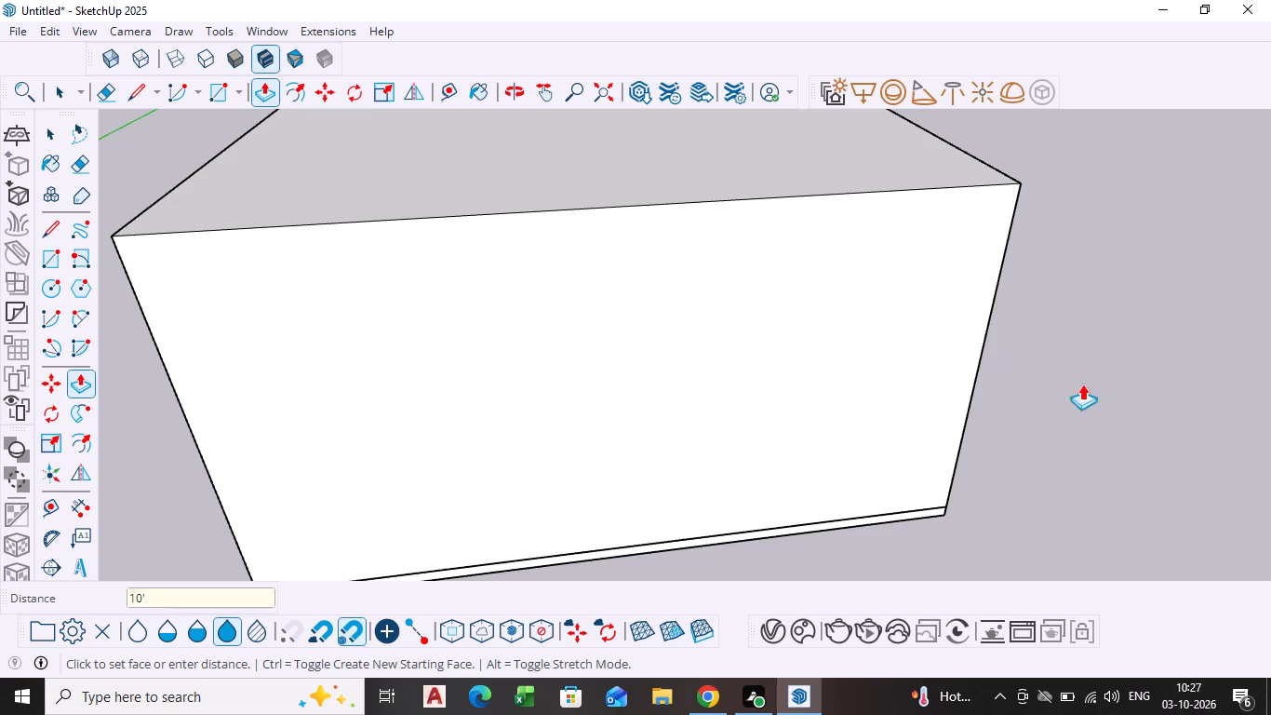
key(space)
scroll(1157, 360, down, 6)
middle_drag(1124, 444, 662, 430)
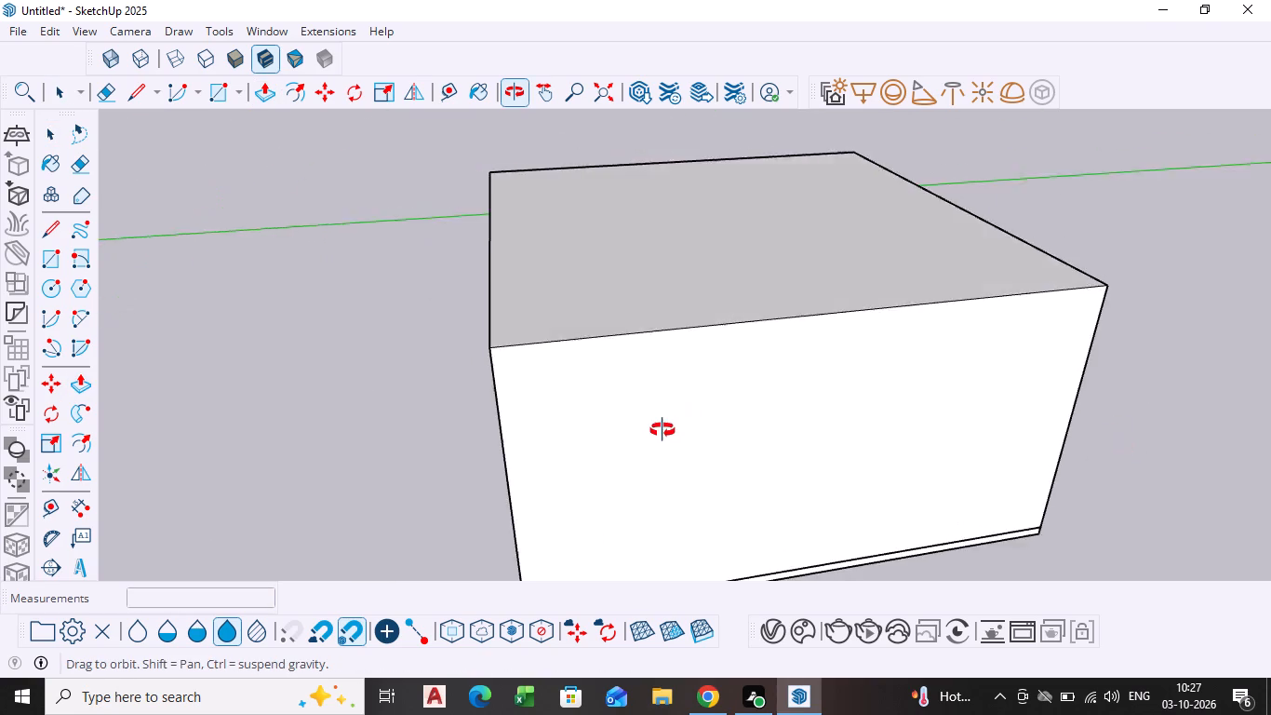
Inspect the extruded room volume and the slab beneath it from several sides.
middle_drag(662, 430, 667, 409)
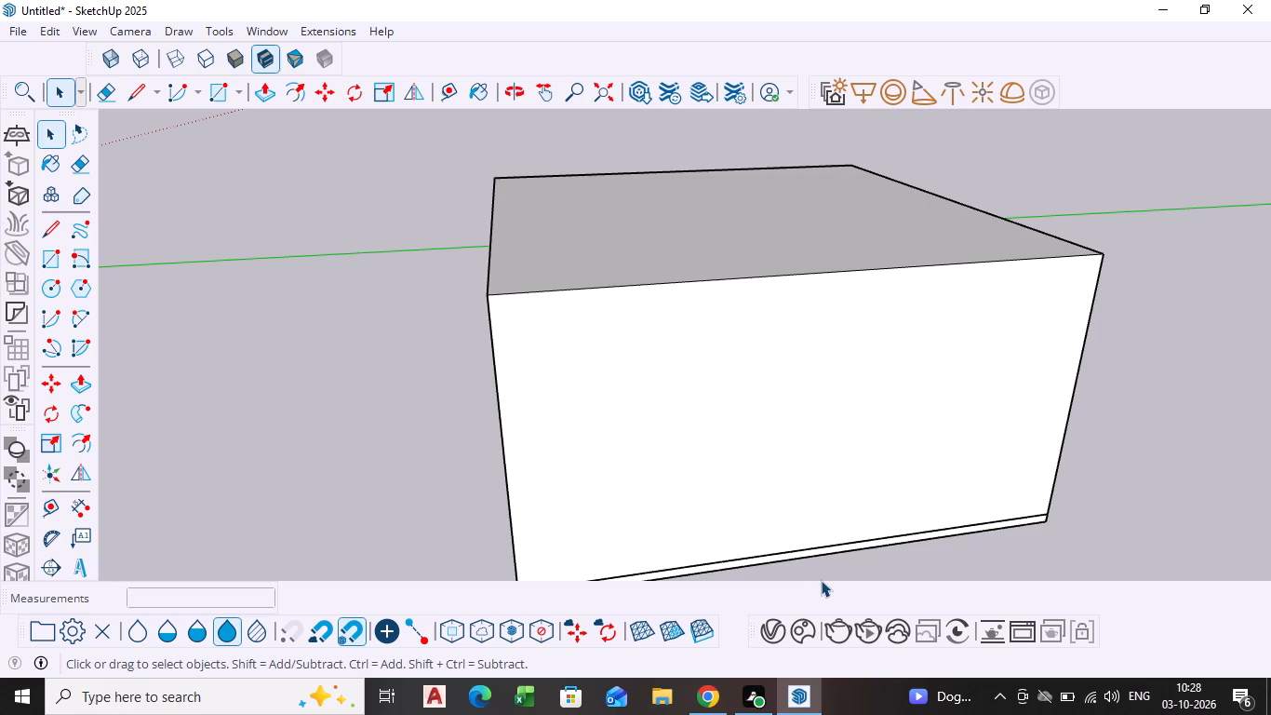
scroll(582, 470, up, 1)
scroll(783, 303, down, 2)
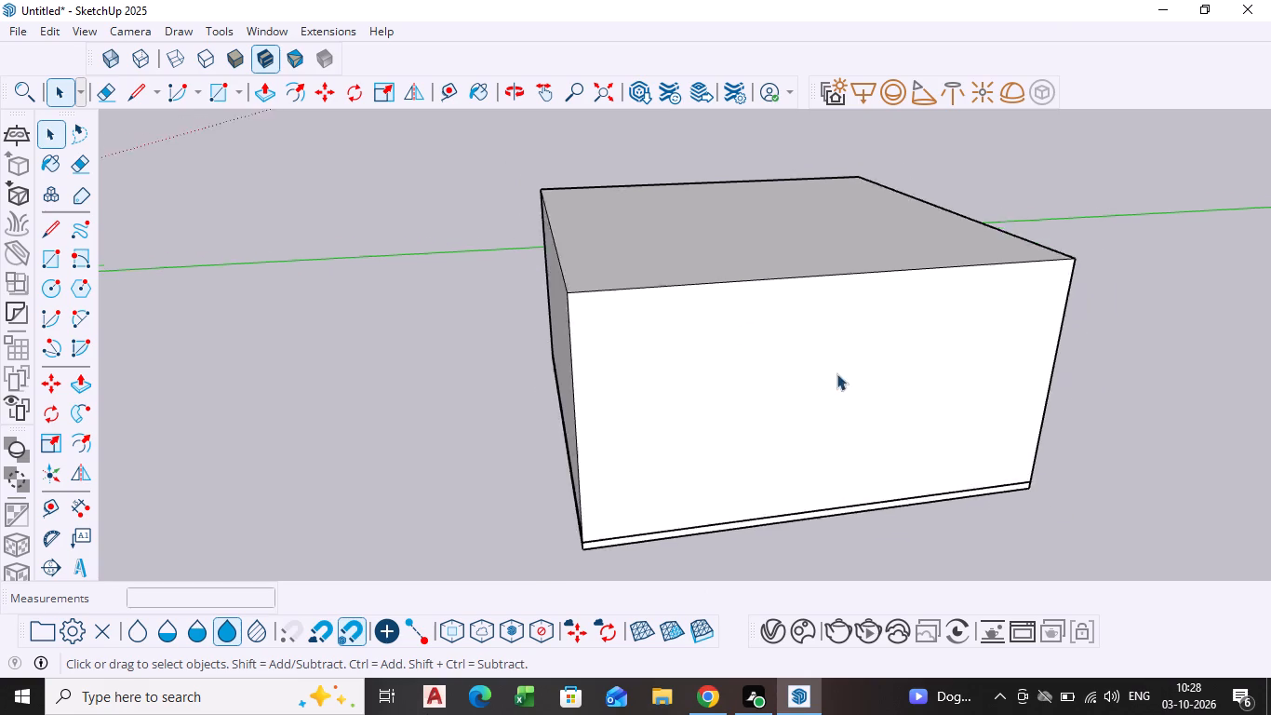
scroll(836, 373, down, 7)
middle_drag(920, 395, 634, 406)
scroll(633, 411, up, 8)
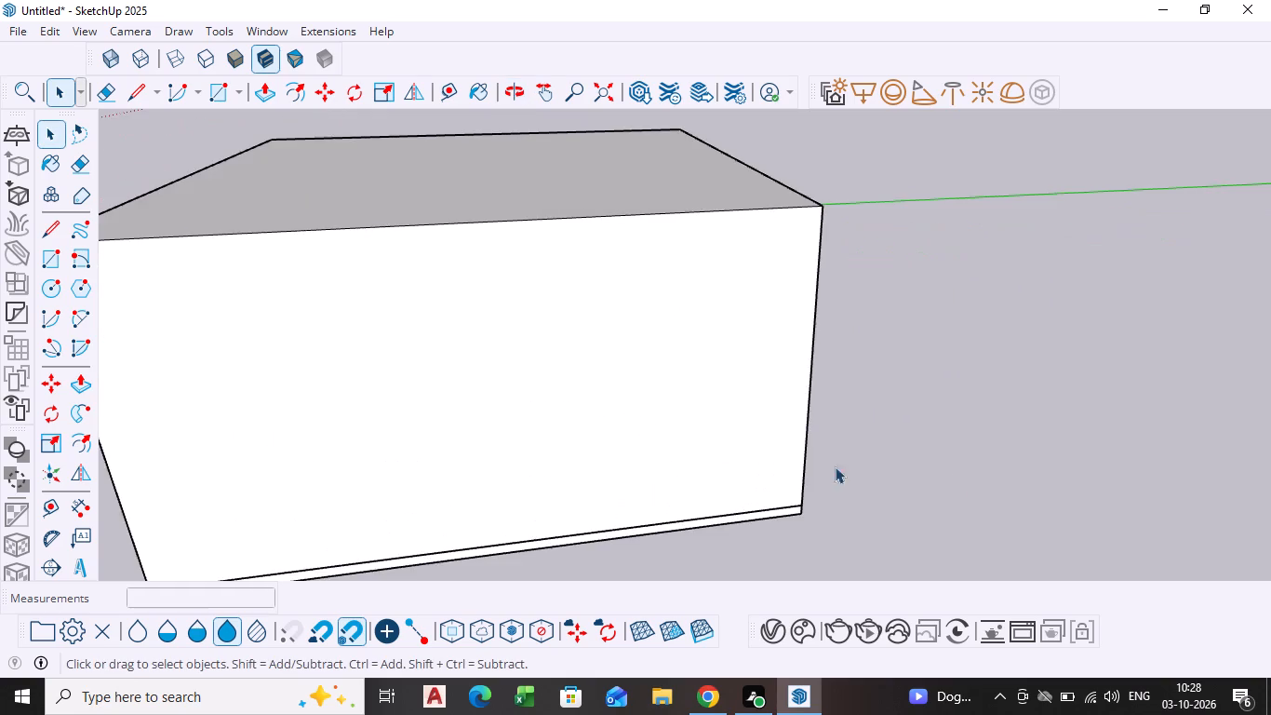
scroll(956, 477, down, 2)
middle_drag(955, 476, 538, 484)
scroll(600, 389, up, 2)
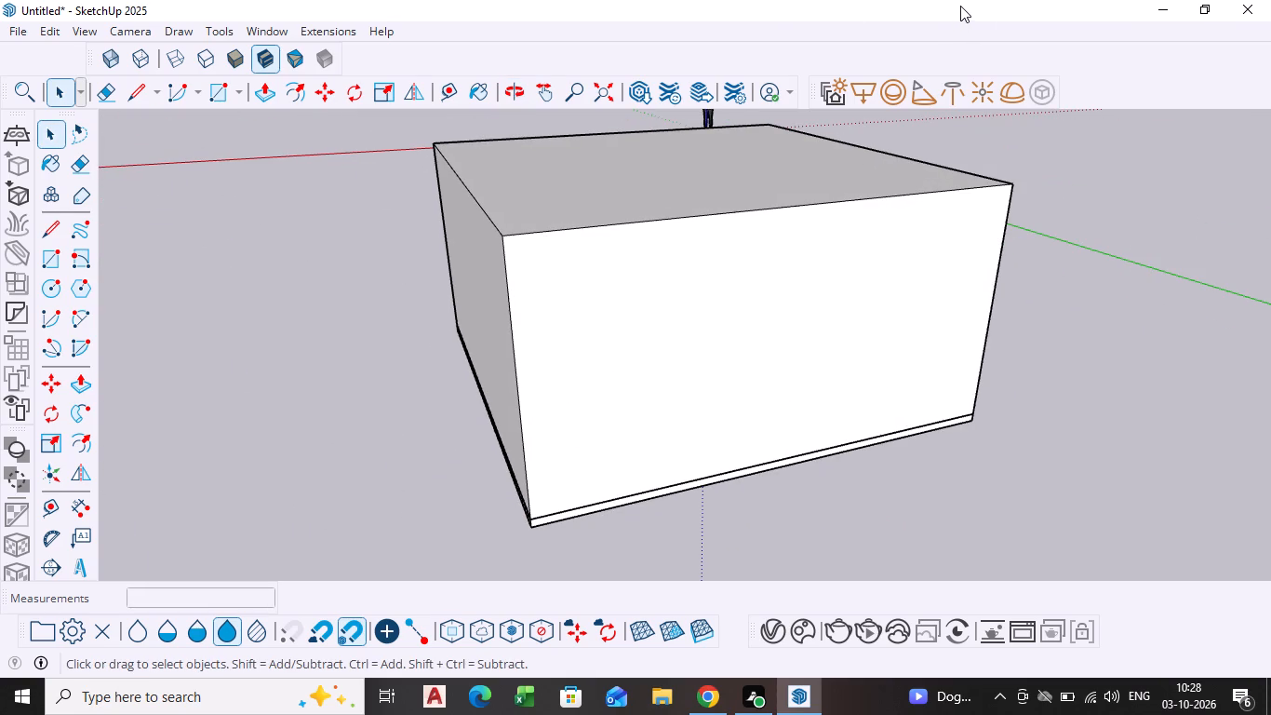
scroll(1104, 45, down, 3)
middle_drag(1101, 49, 1095, 60)
Undo the 10' extrusion of the room volume.
key(ctrl+z)
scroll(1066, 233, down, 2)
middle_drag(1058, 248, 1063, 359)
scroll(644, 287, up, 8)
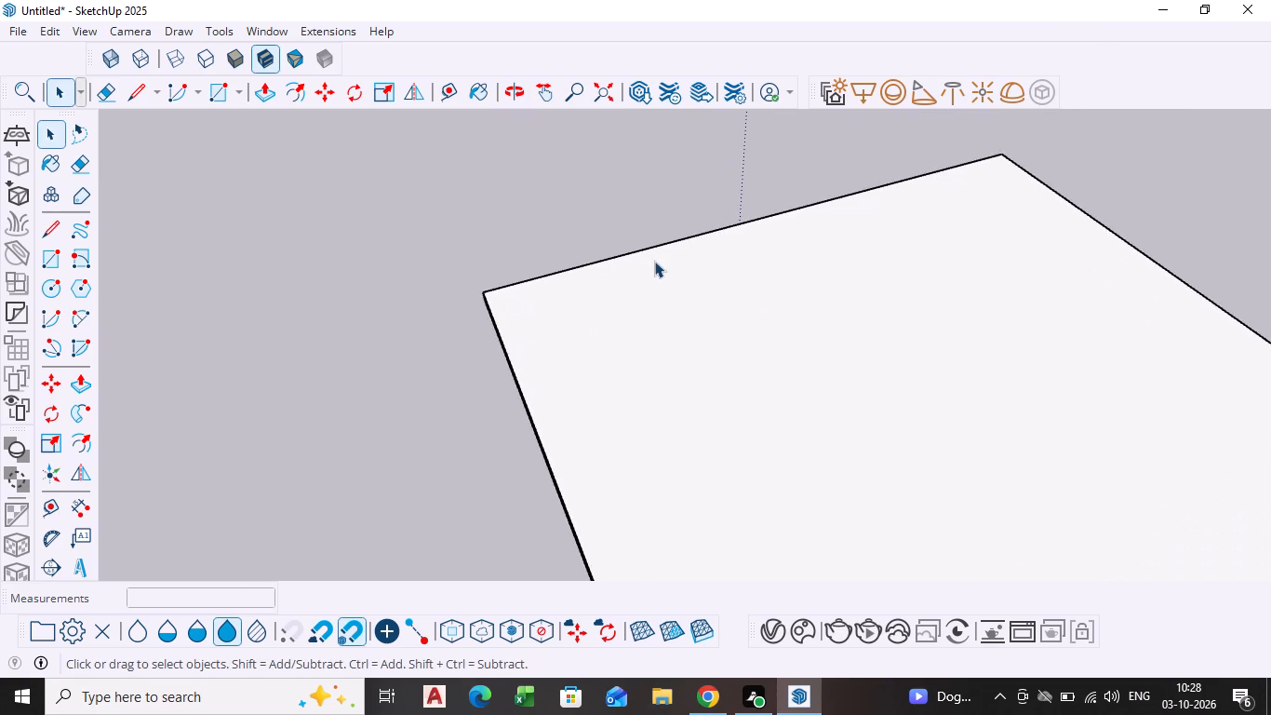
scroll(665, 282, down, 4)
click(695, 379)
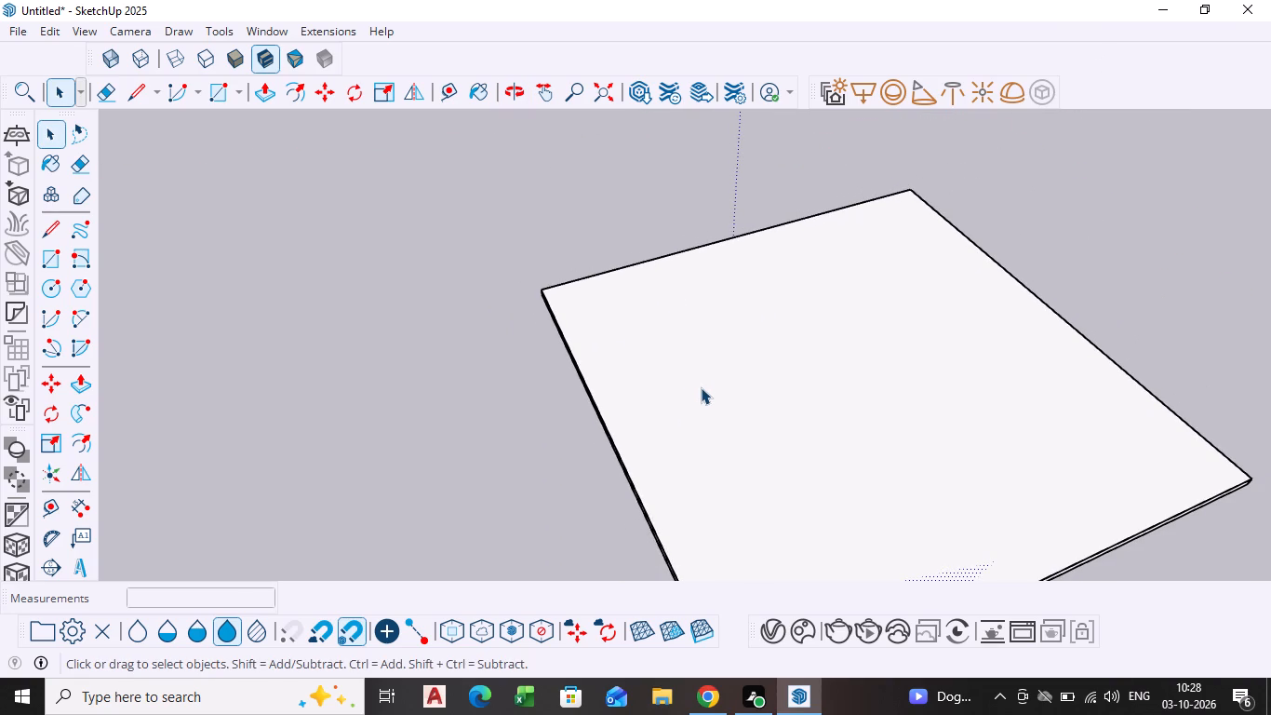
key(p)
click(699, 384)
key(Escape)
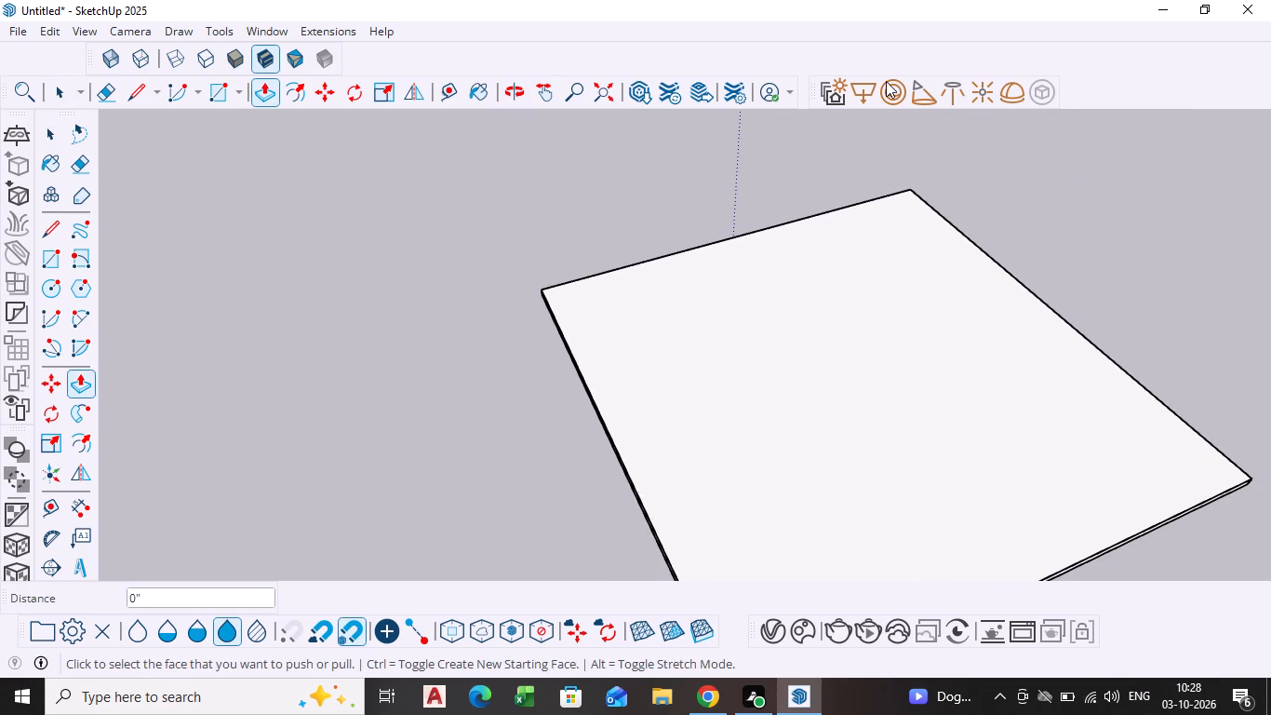
Offset the outline of the square face on top of the slab inward by 9".
click(80, 440)
click(636, 356)
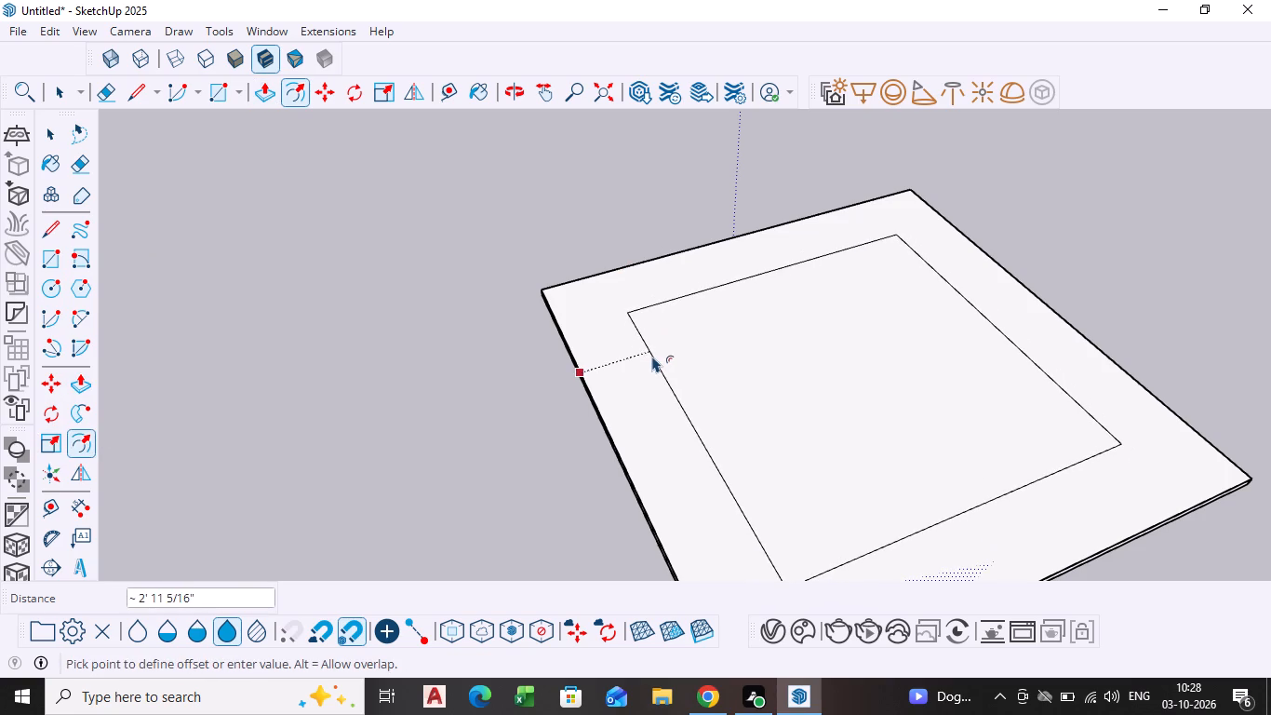
key(9)
key(Return)
key(space)
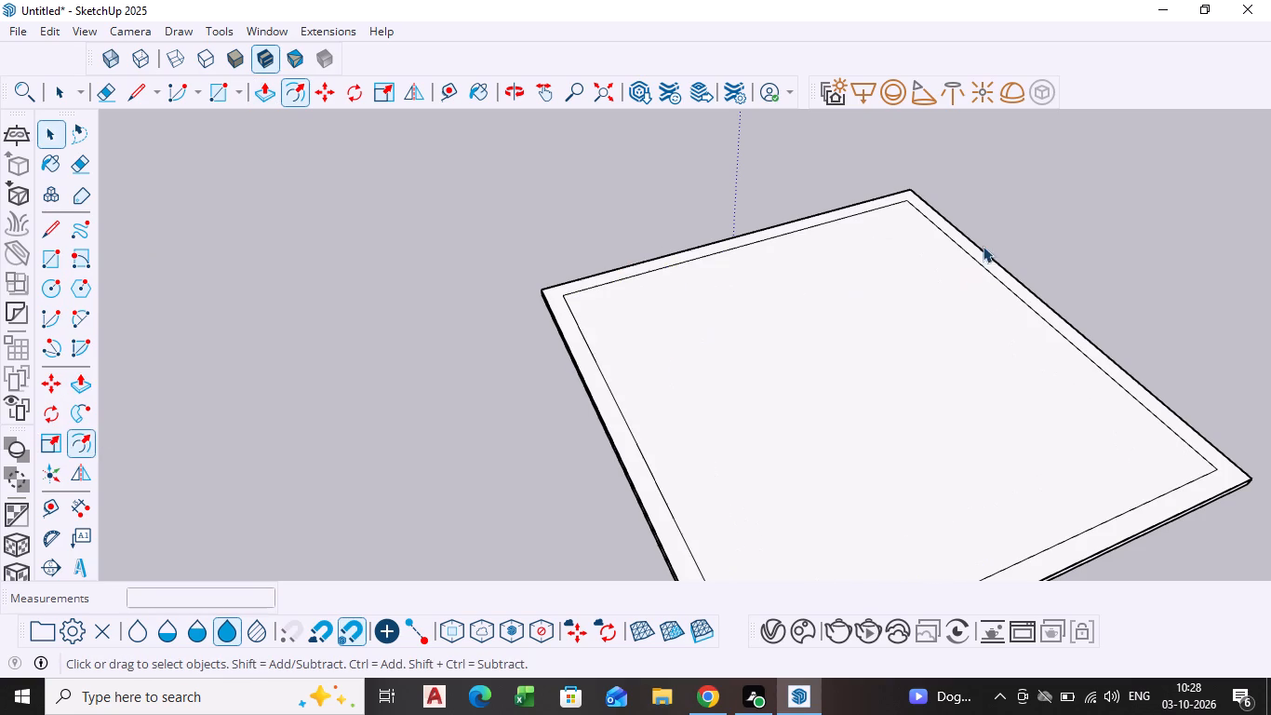
Draw a short line across the 9" border strip, from one inner offset corner to the slab's outer edge.
scroll(748, 416, down, 2)
shift+middle_drag(746, 416, 445, 303)
shift+scroll(746, 416, down, 1)
middle_drag(431, 312, 428, 320)
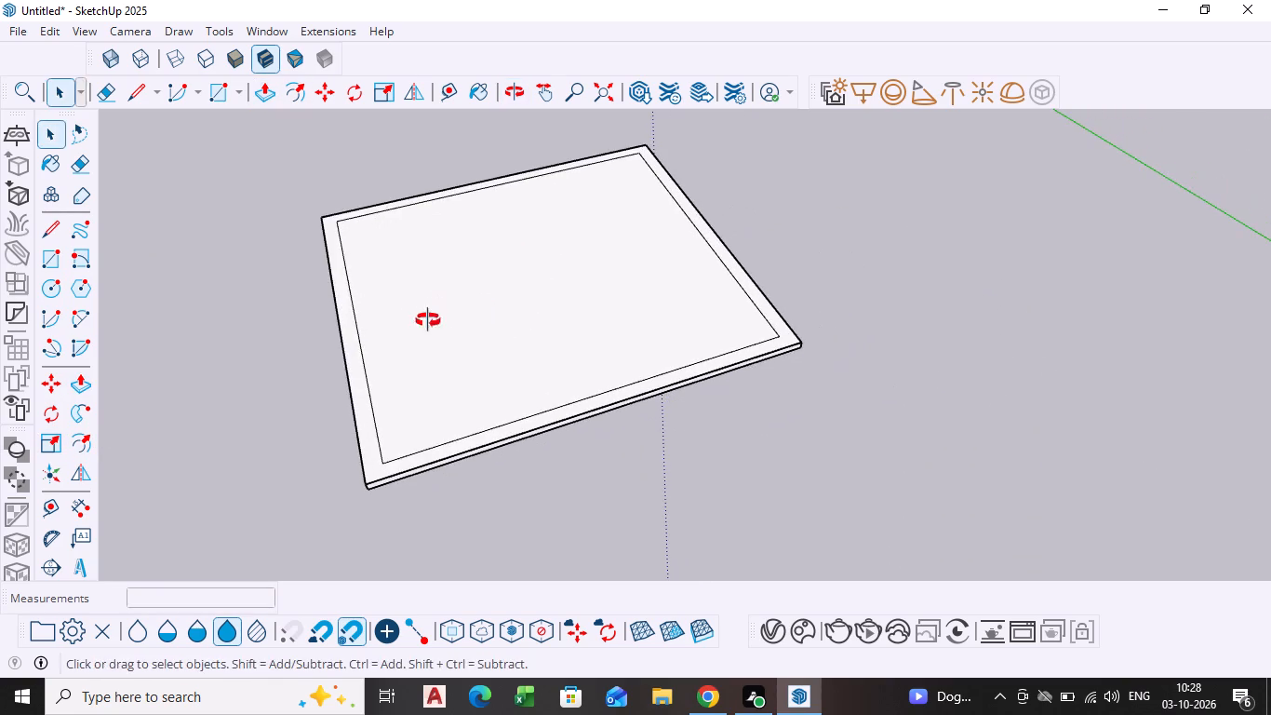
middle_drag(428, 320, 560, 464)
scroll(505, 441, up, 3)
scroll(495, 438, down, 3)
middle_drag(489, 443, 345, 425)
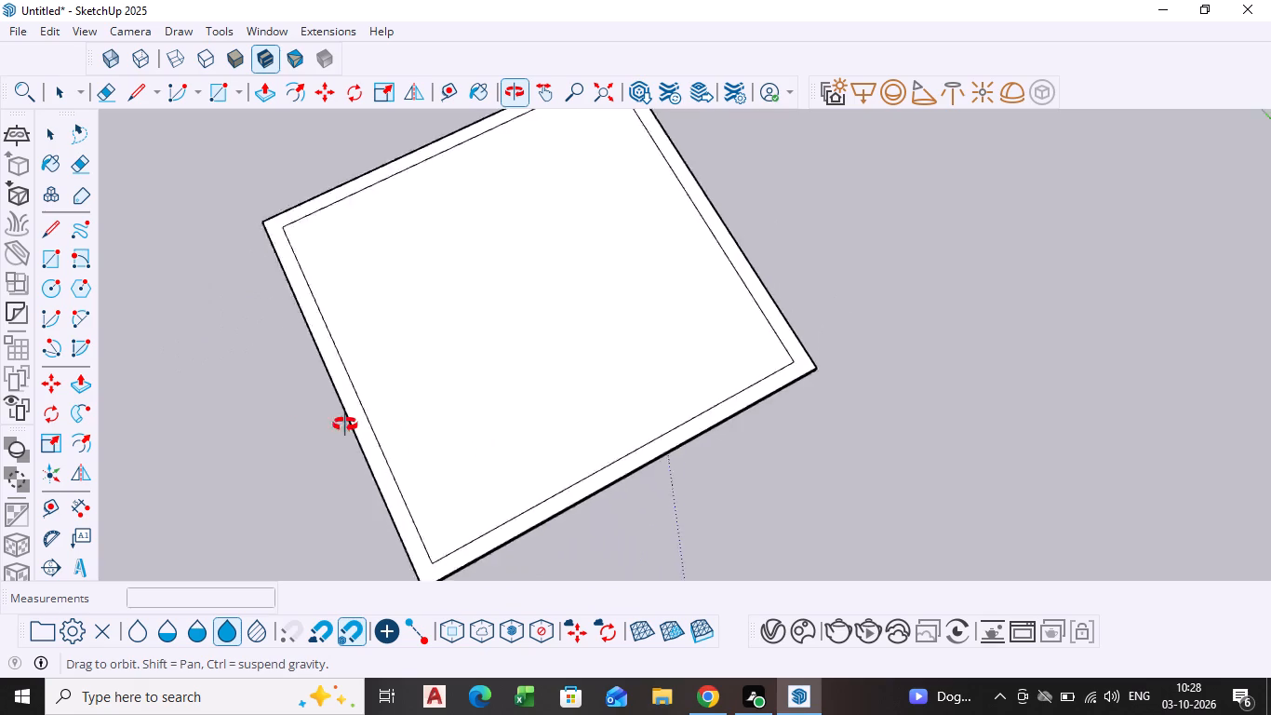
middle_drag(345, 425, 275, 396)
shift+middle_drag(698, 272, 666, 335)
shift+scroll(682, 307, down, 1)
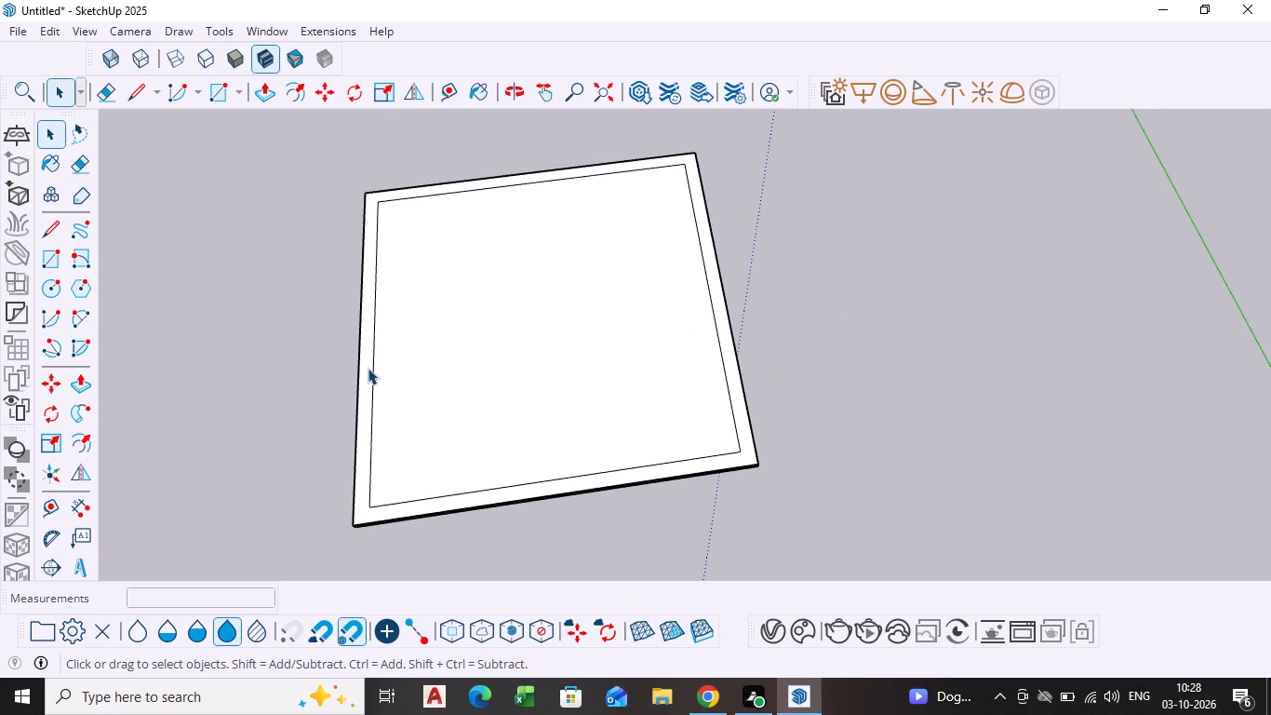
key(l)
scroll(366, 506, up, 4)
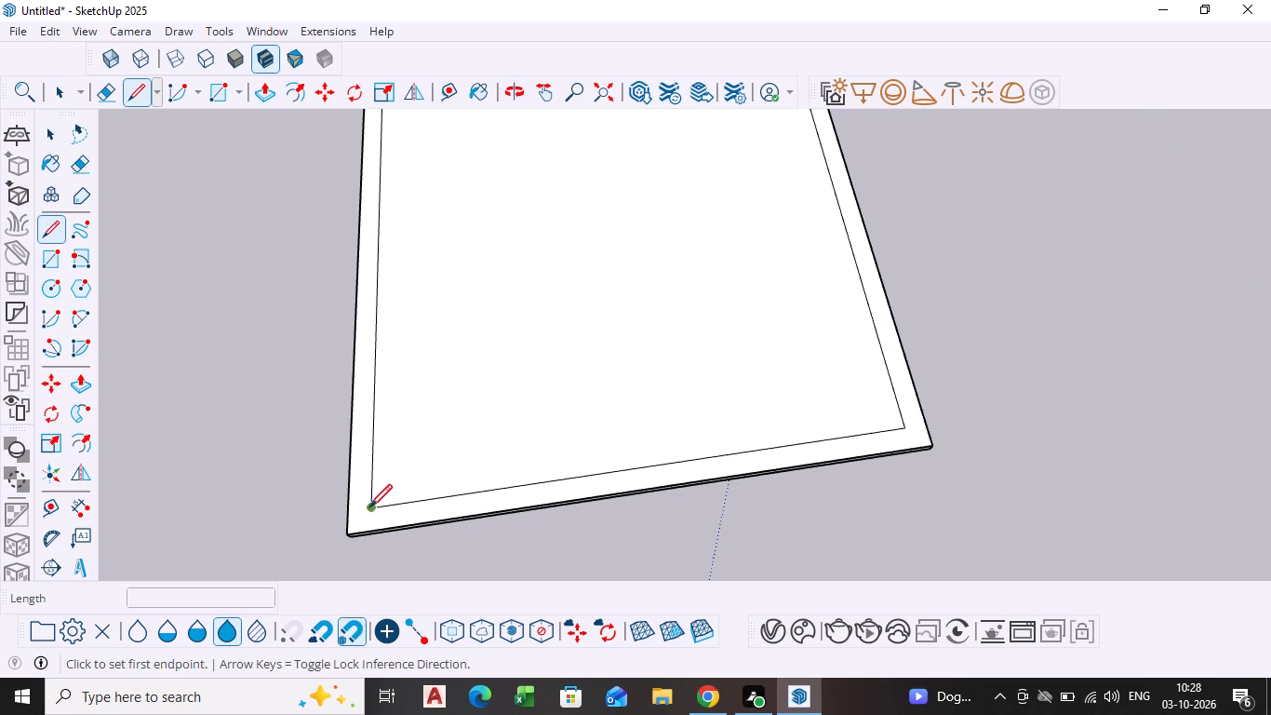
click(369, 509)
click(369, 532)
Draw a matching short line across the border strip at the diagonally opposite inner corner, splitting the strip into two L-shaped faces.
scroll(498, 410, down, 6)
shift+middle_drag(510, 371, 471, 459)
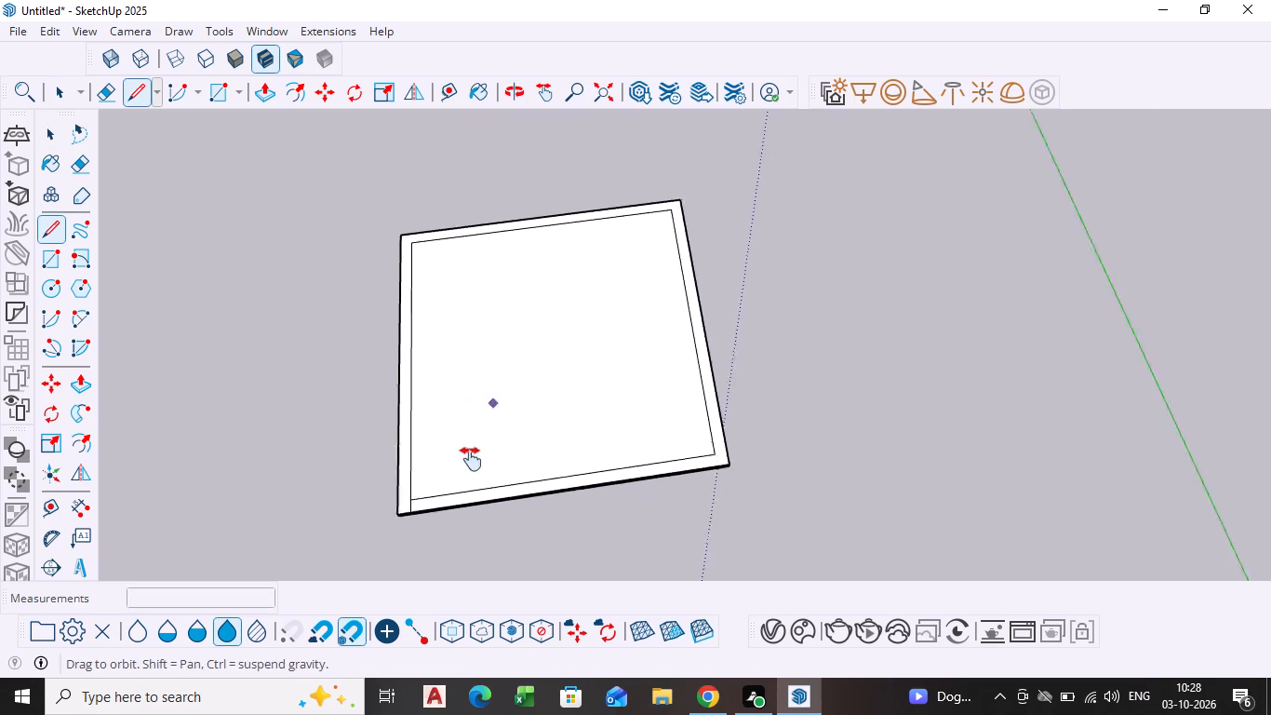
shift+middle_drag(471, 459, 431, 515)
shift+scroll(448, 501, down, 1)
scroll(585, 302, up, 8)
click(607, 331)
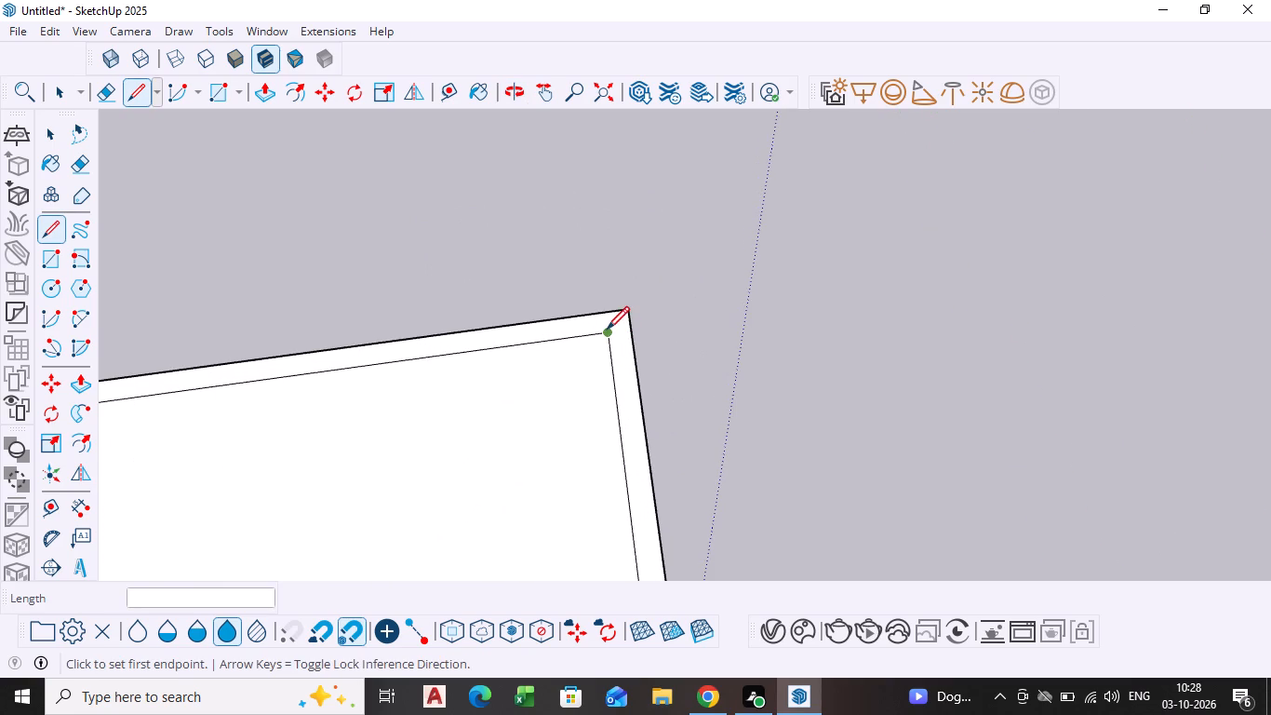
click(629, 330)
key(space)
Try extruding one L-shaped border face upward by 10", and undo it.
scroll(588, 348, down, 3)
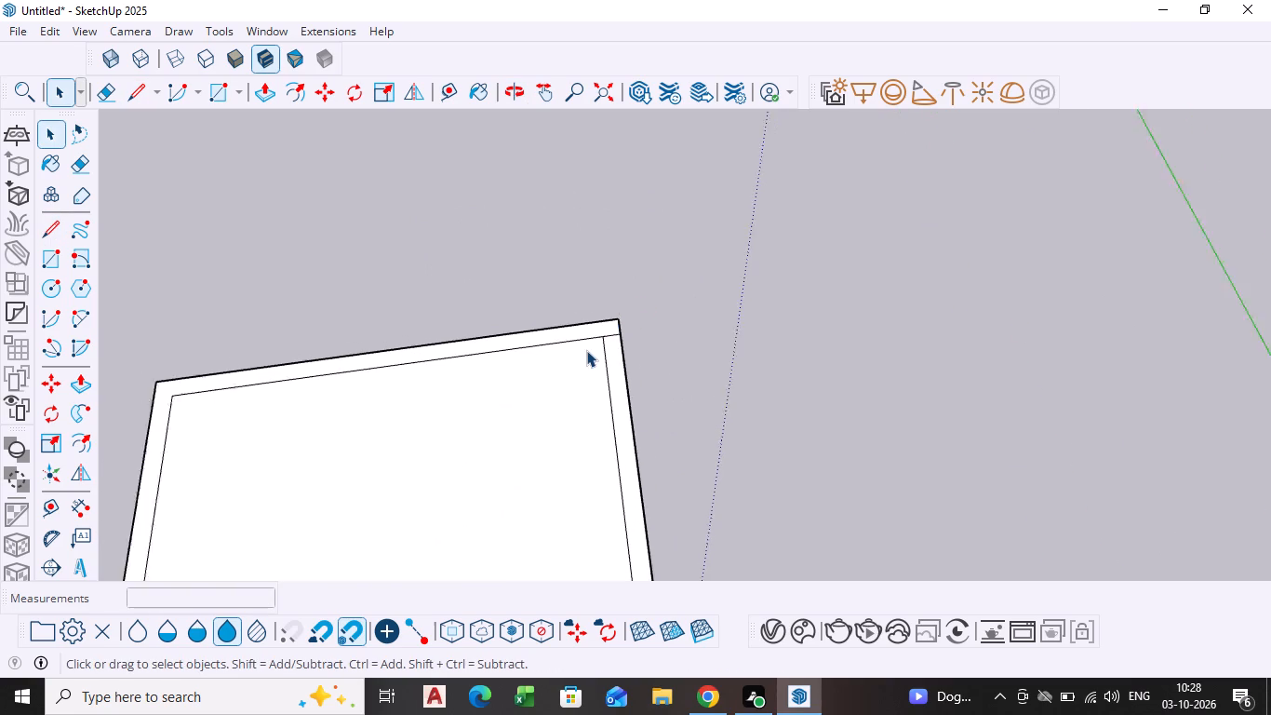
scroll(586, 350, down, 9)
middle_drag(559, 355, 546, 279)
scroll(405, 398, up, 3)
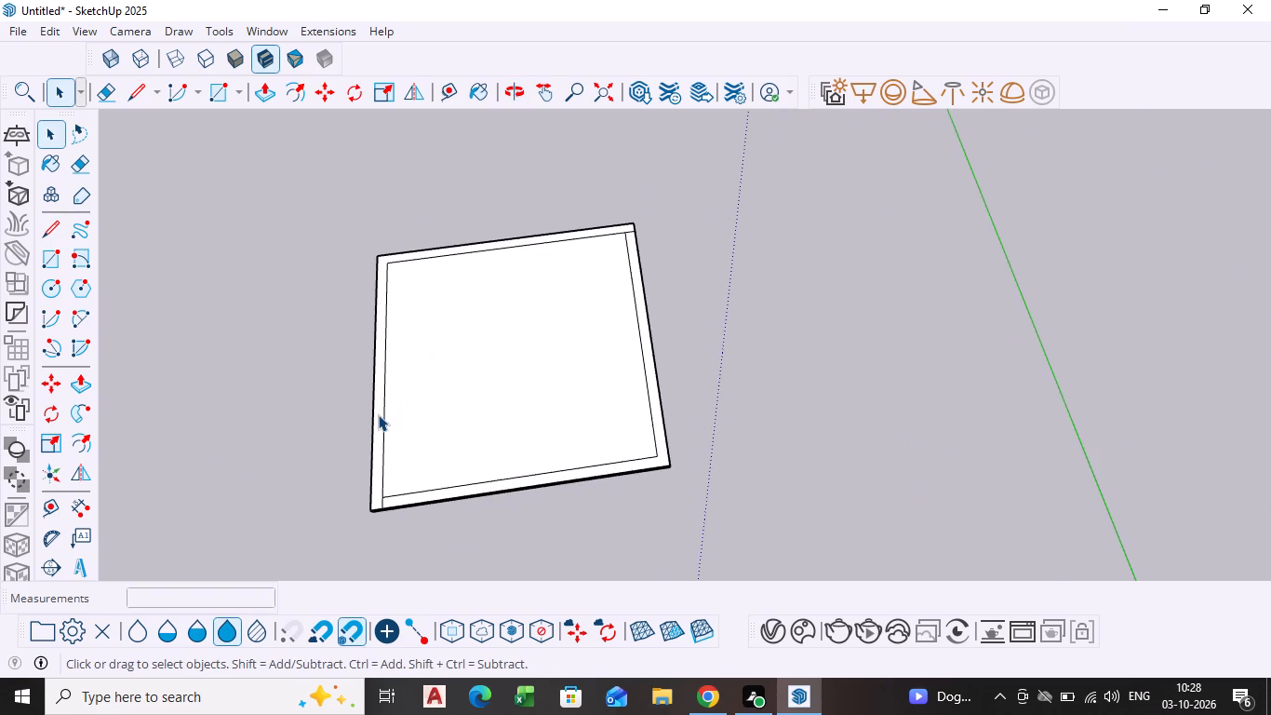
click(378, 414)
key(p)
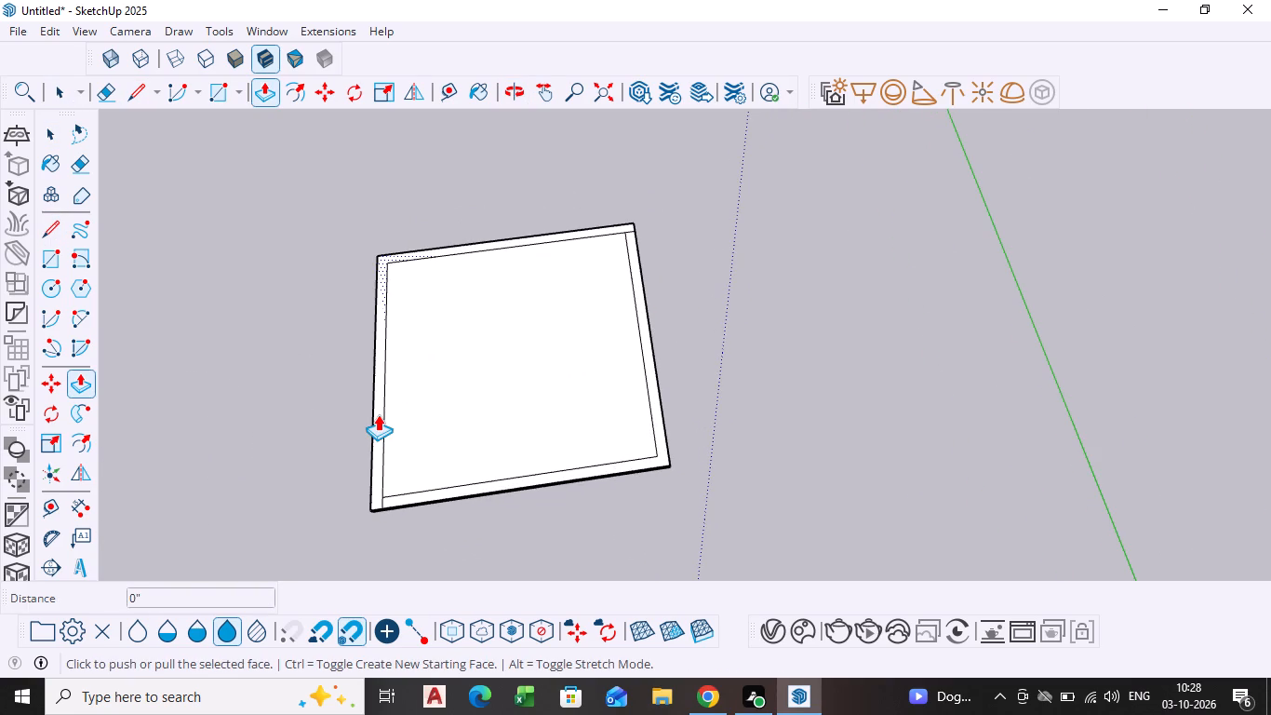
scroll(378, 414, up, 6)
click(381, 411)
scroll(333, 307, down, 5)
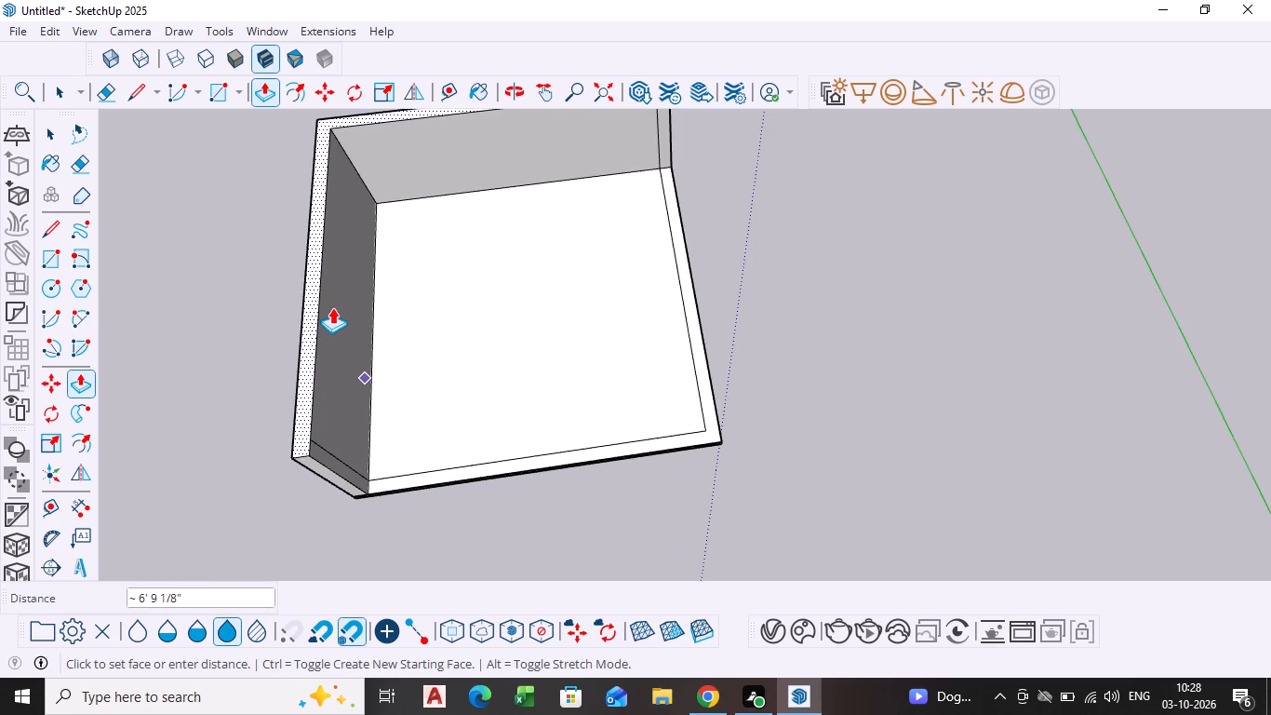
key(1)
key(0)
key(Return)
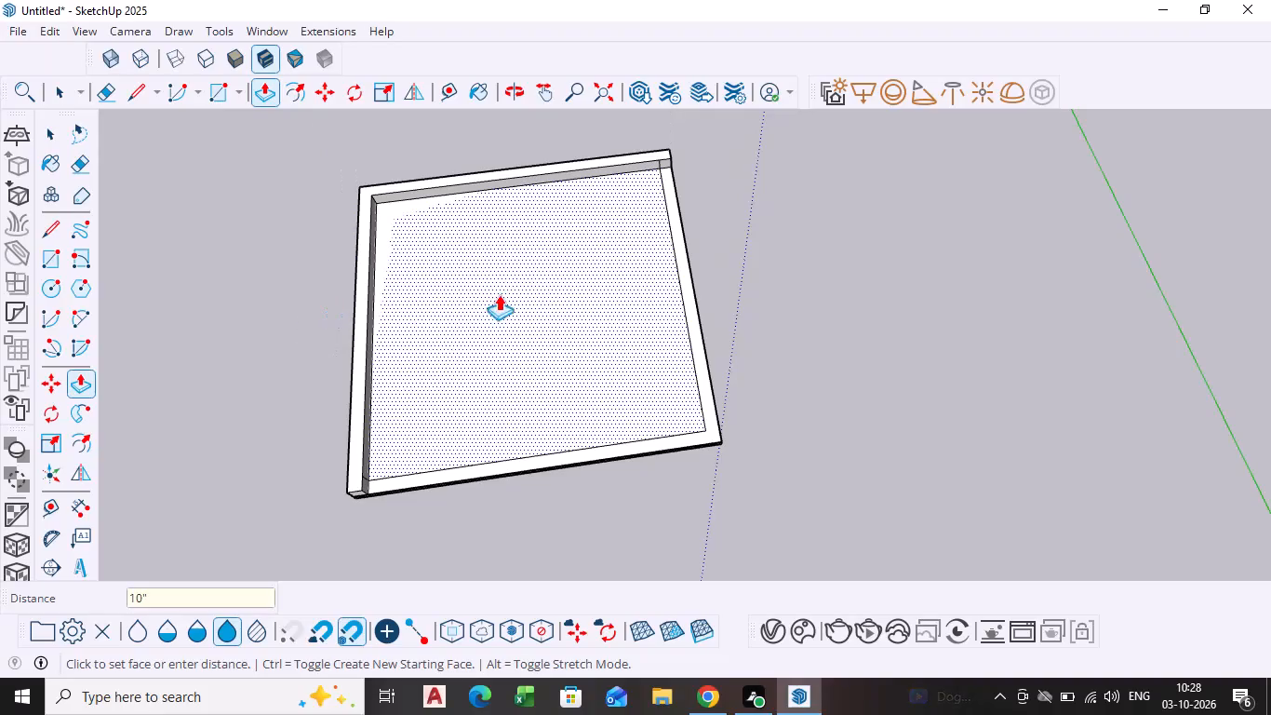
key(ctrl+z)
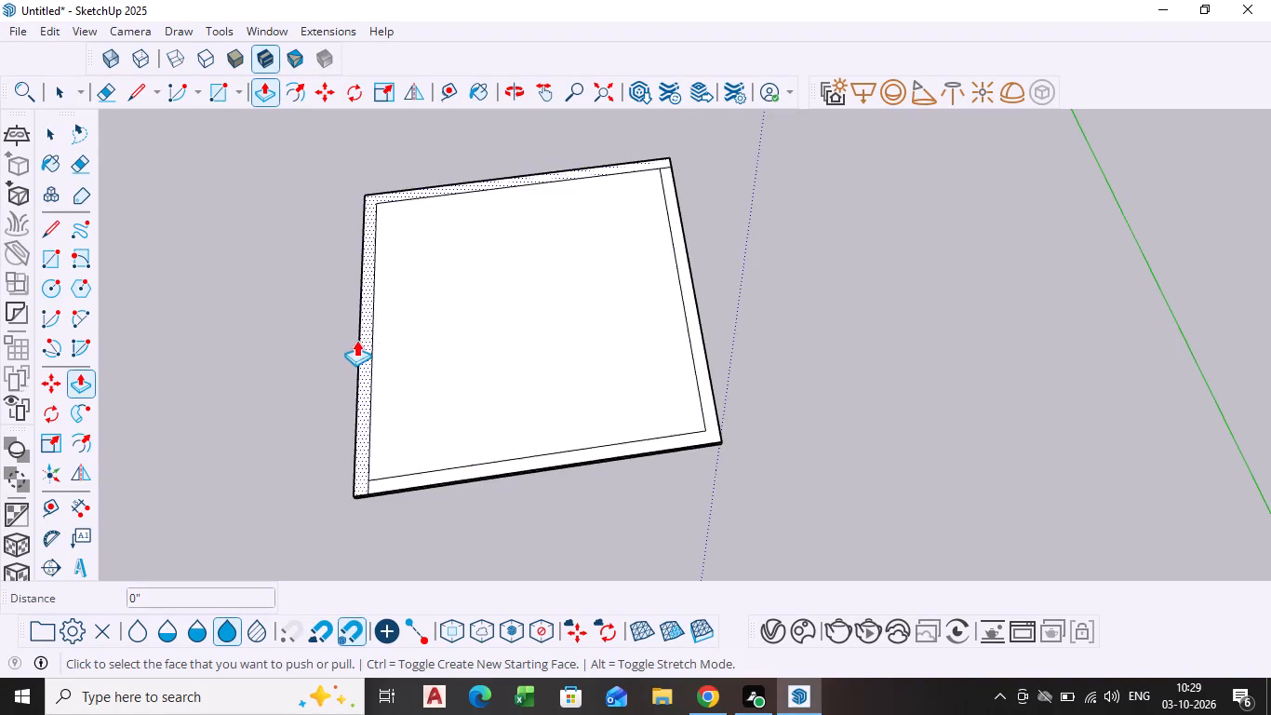
Extrude the same L-shaped border face upward by 10' to form two adjoining walls.
scroll(334, 353, up, 4)
key(space)
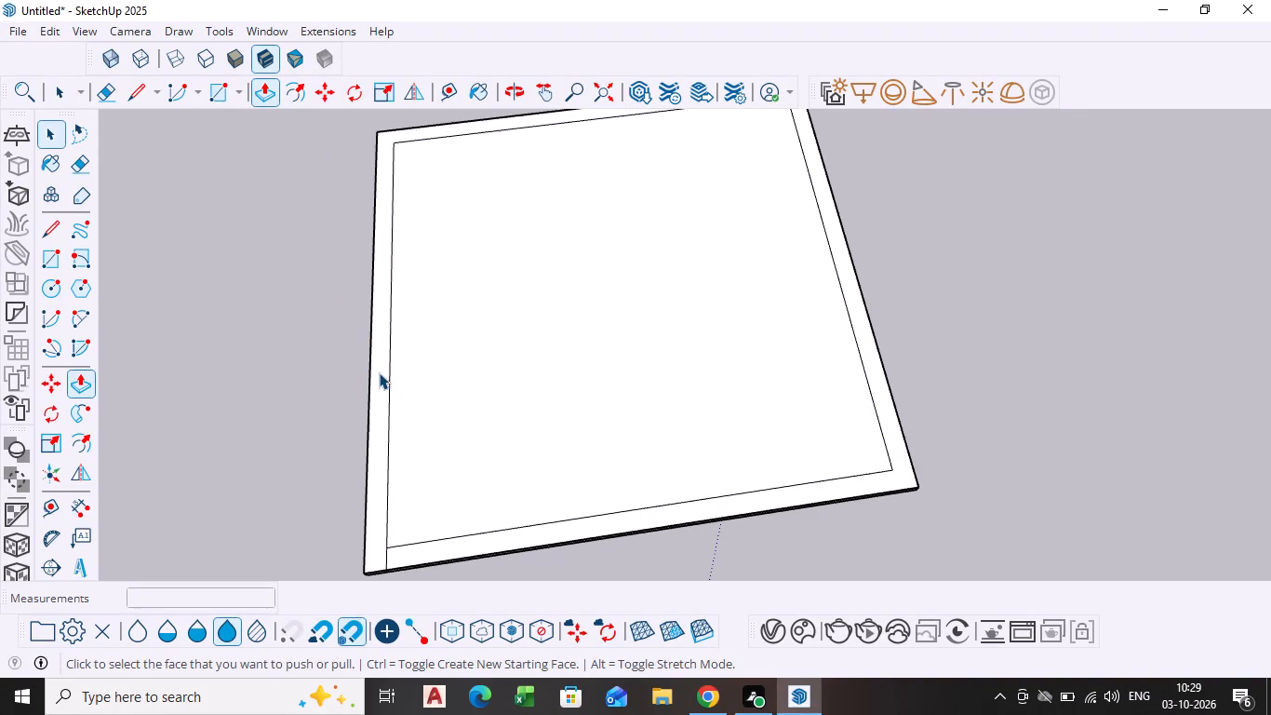
click(379, 382)
key(p)
click(379, 383)
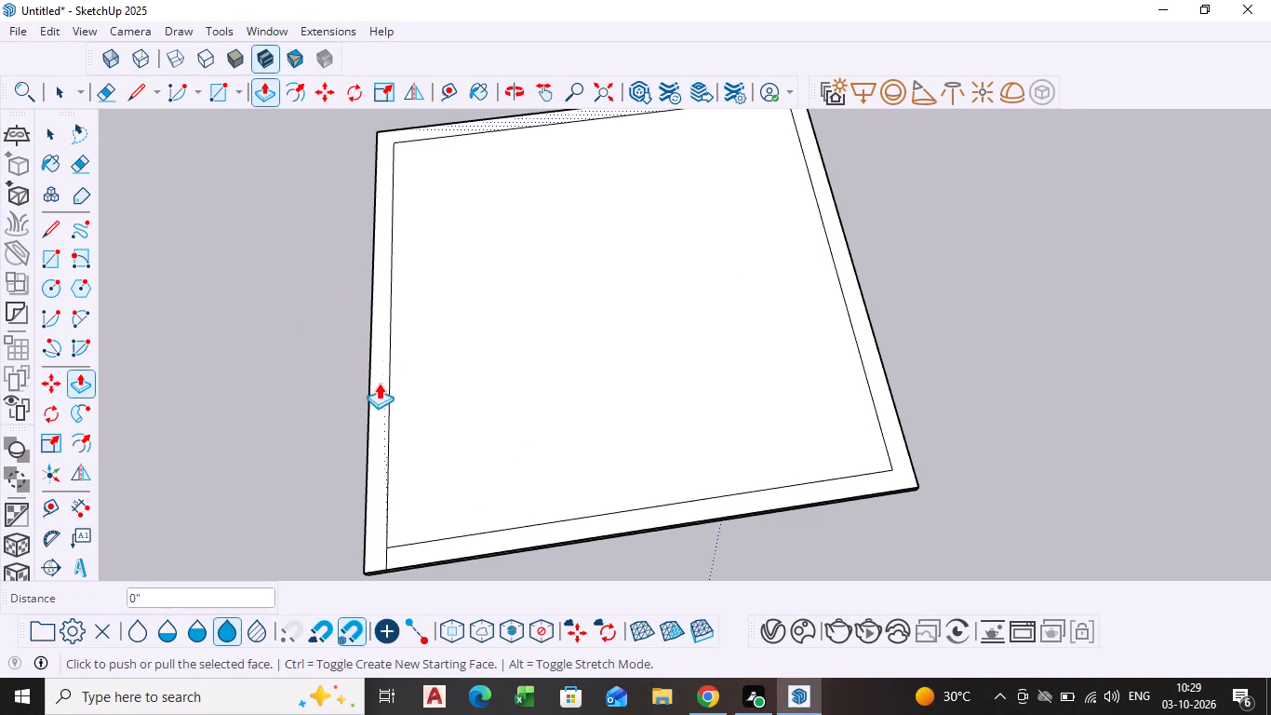
text(10)
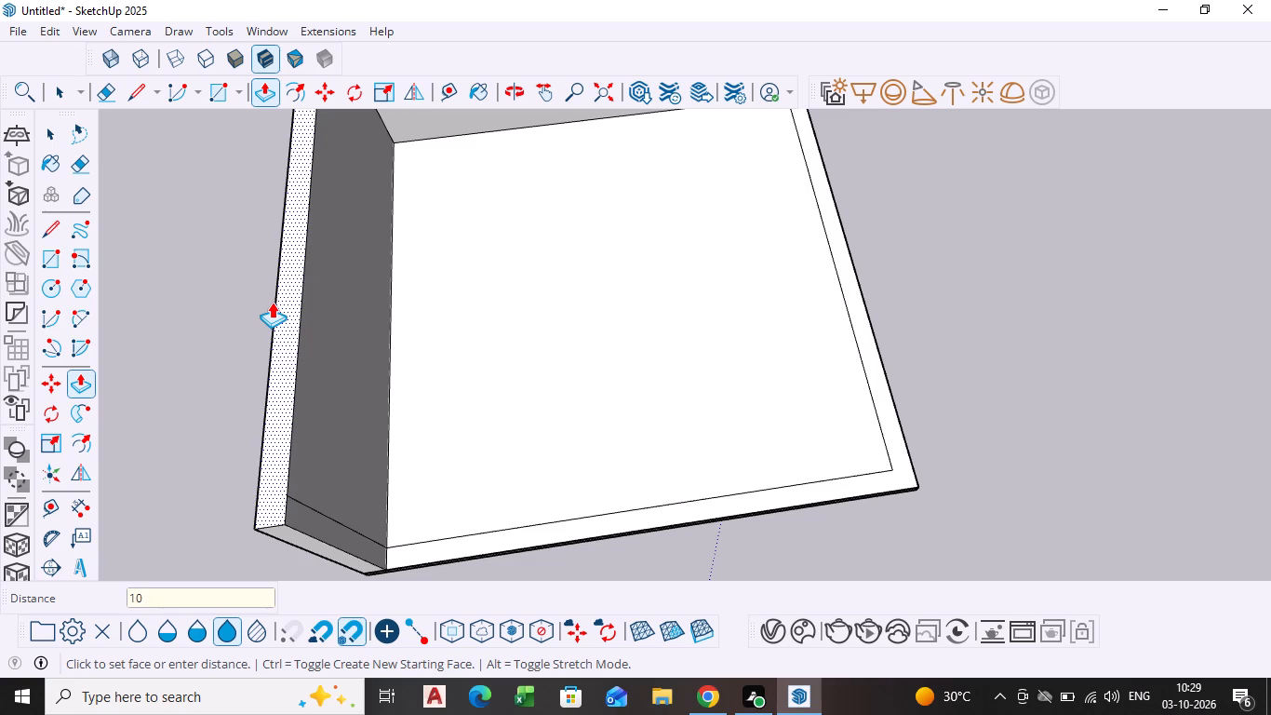
key(apostrophe)
key(Return)
scroll(275, 303, down, 8)
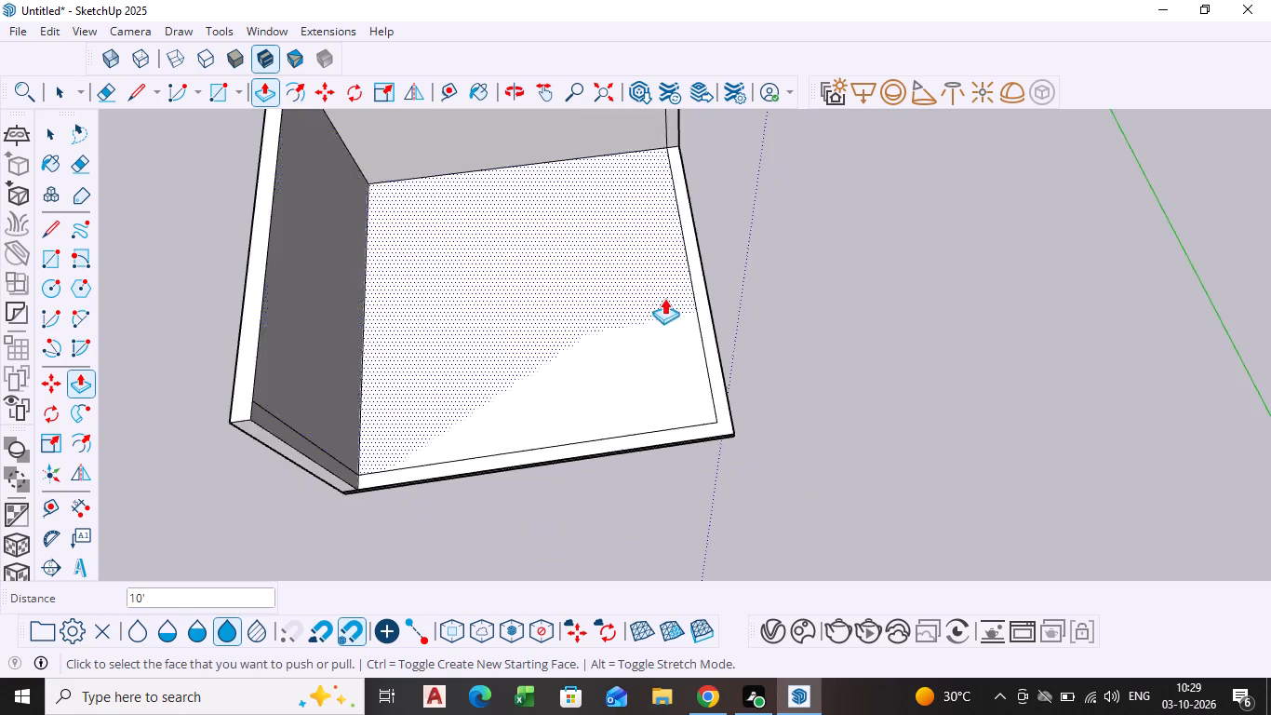
scroll(664, 298, down, 3)
key(space)
Inspect the two adjoining walls and the open floor from several sides.
scroll(775, 330, down, 1)
middle_drag(774, 331, 705, 325)
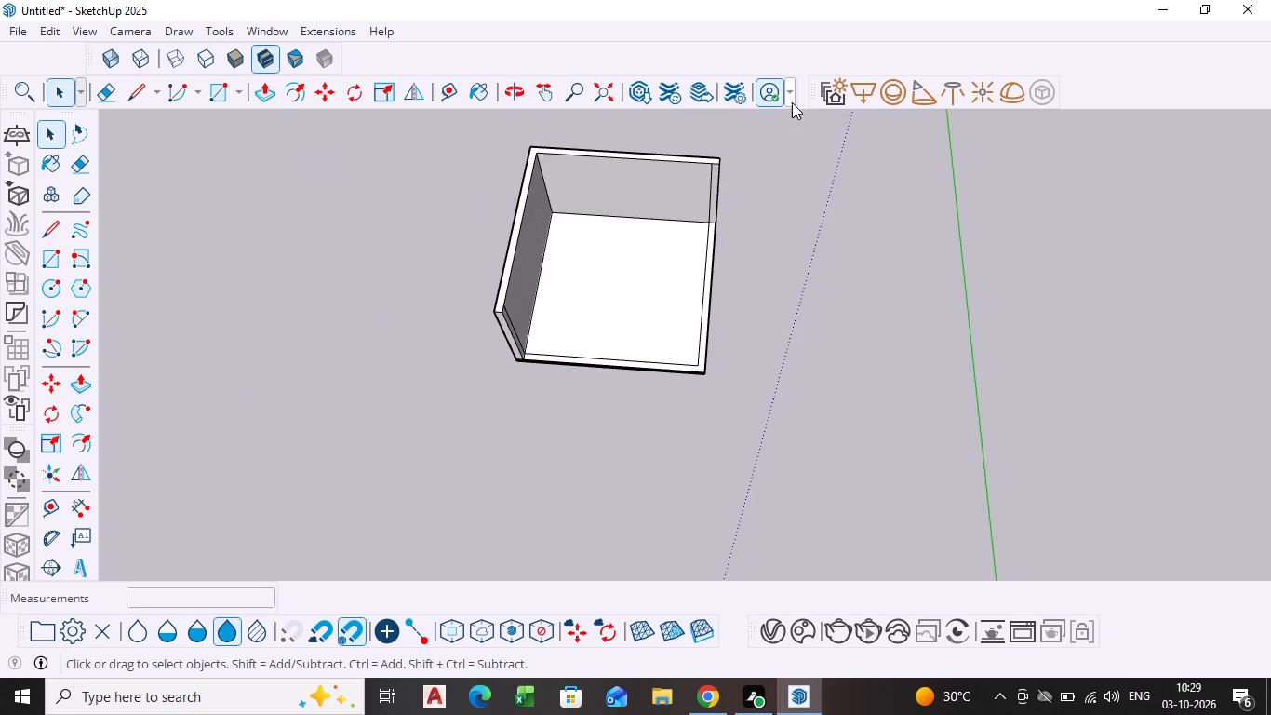
scroll(681, 260, down, 1)
shift+middle_drag(681, 260, 546, 427)
shift+scroll(573, 403, down, 1)
middle_drag(517, 422, 515, 422)
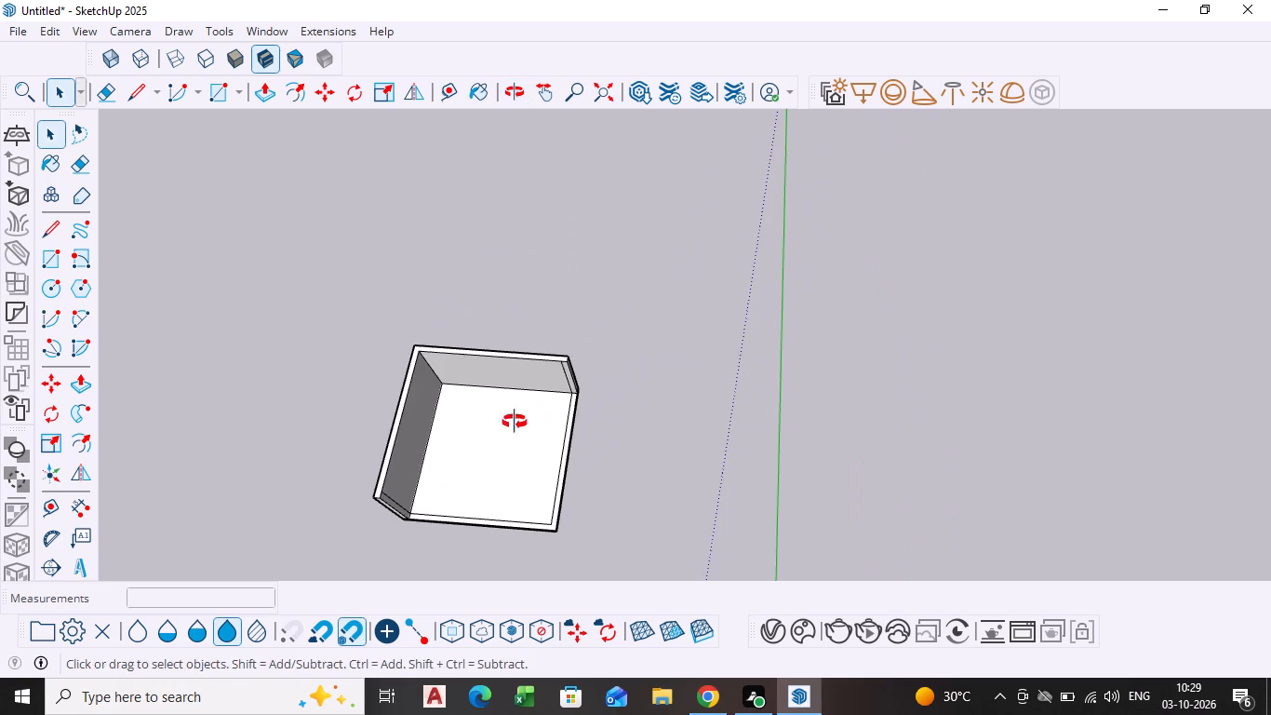
middle_drag(515, 422, 510, 276)
scroll(454, 425, up, 6)
middle_drag(442, 457, 293, 432)
scroll(302, 402, up, 3)
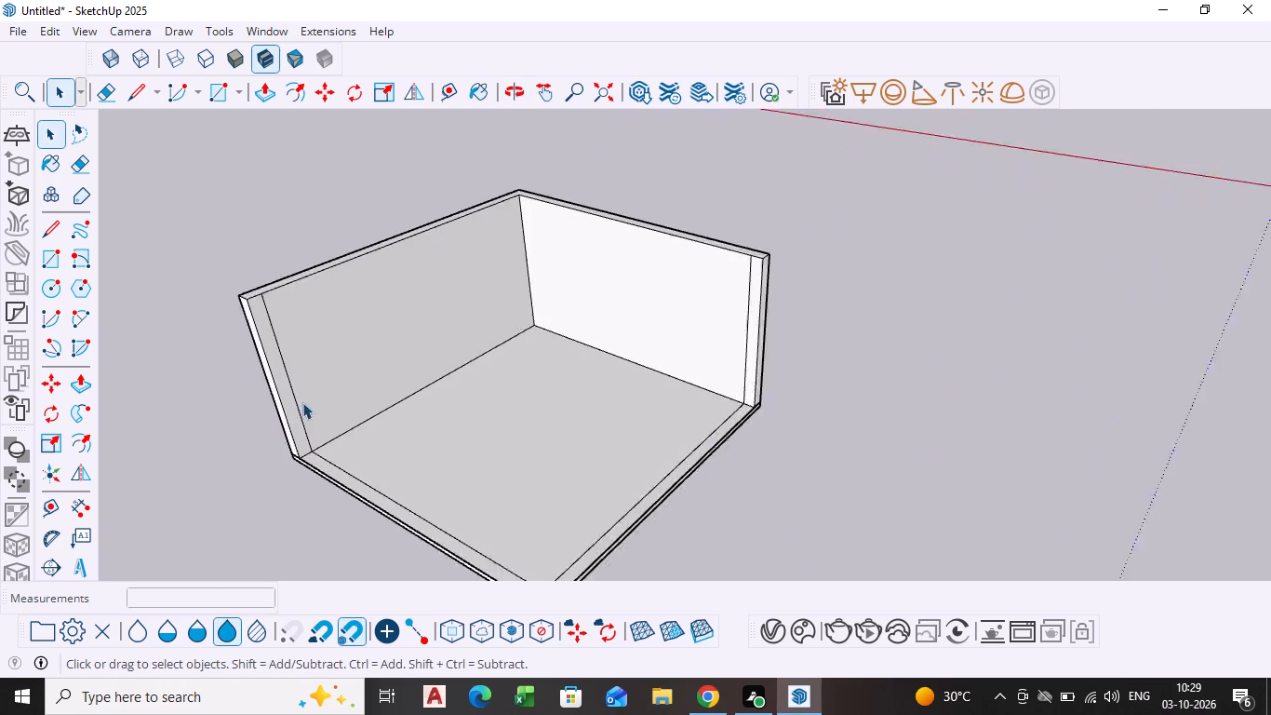
scroll(302, 402, up, 2)
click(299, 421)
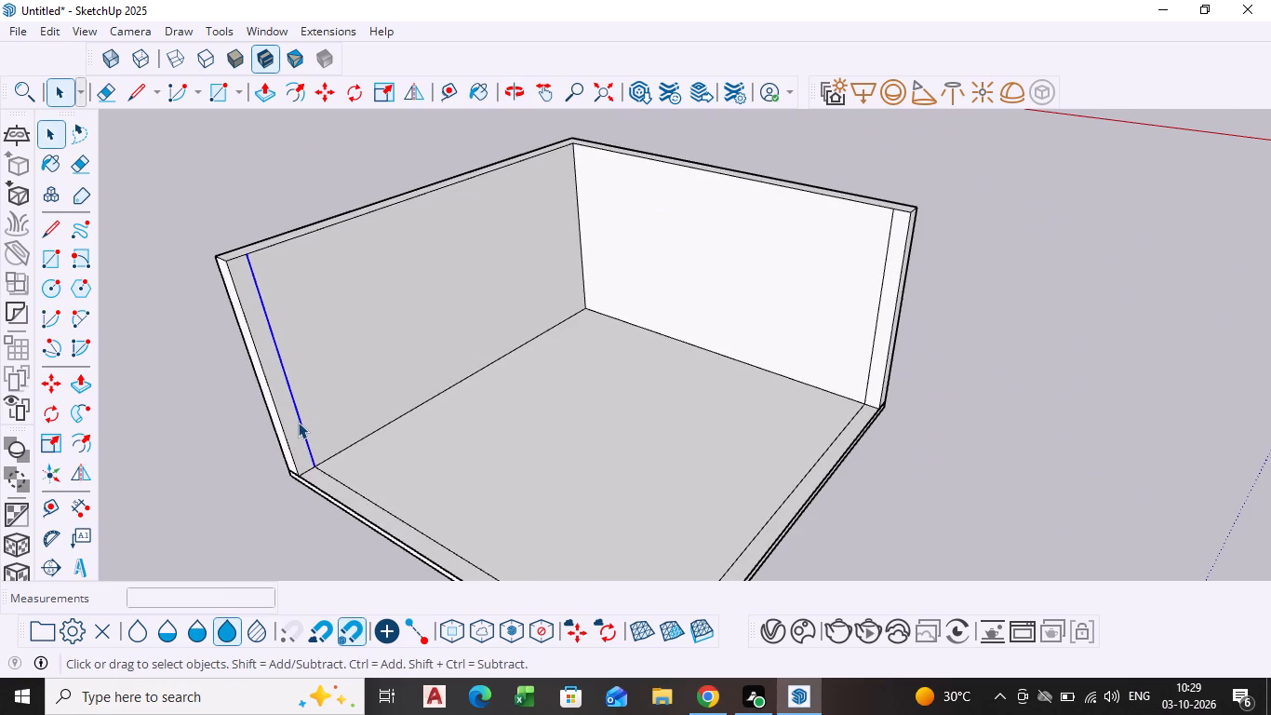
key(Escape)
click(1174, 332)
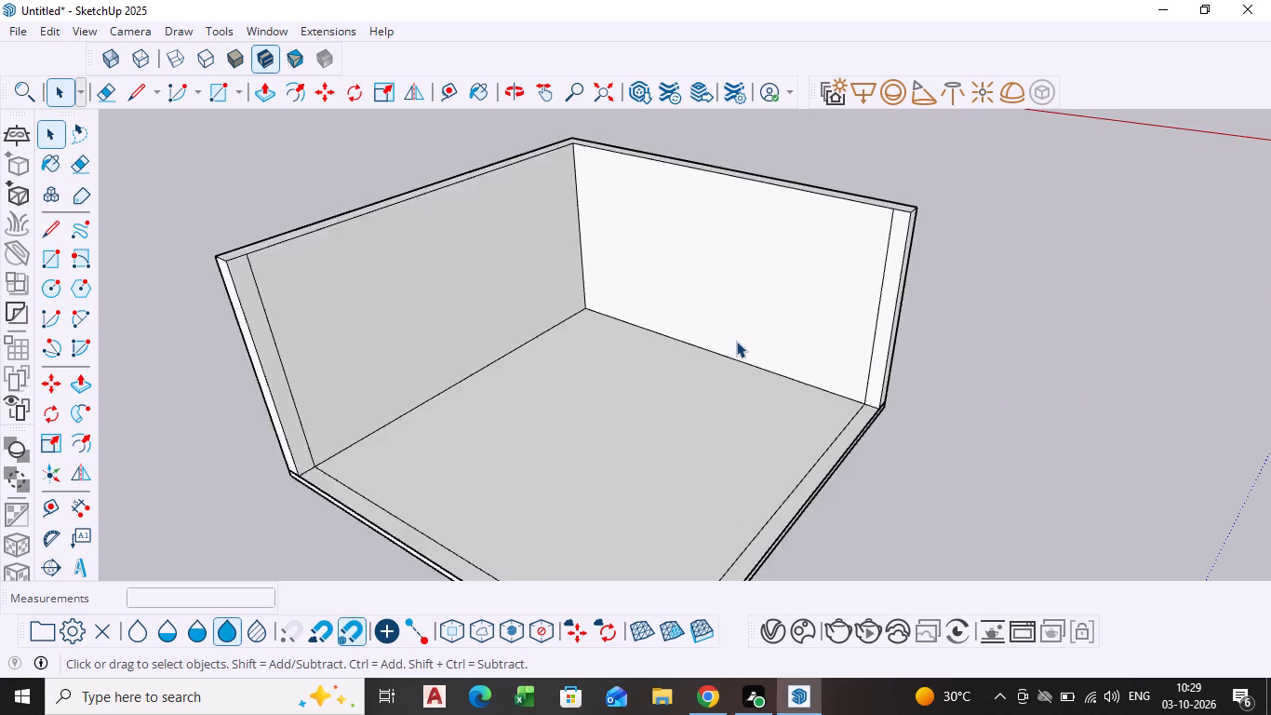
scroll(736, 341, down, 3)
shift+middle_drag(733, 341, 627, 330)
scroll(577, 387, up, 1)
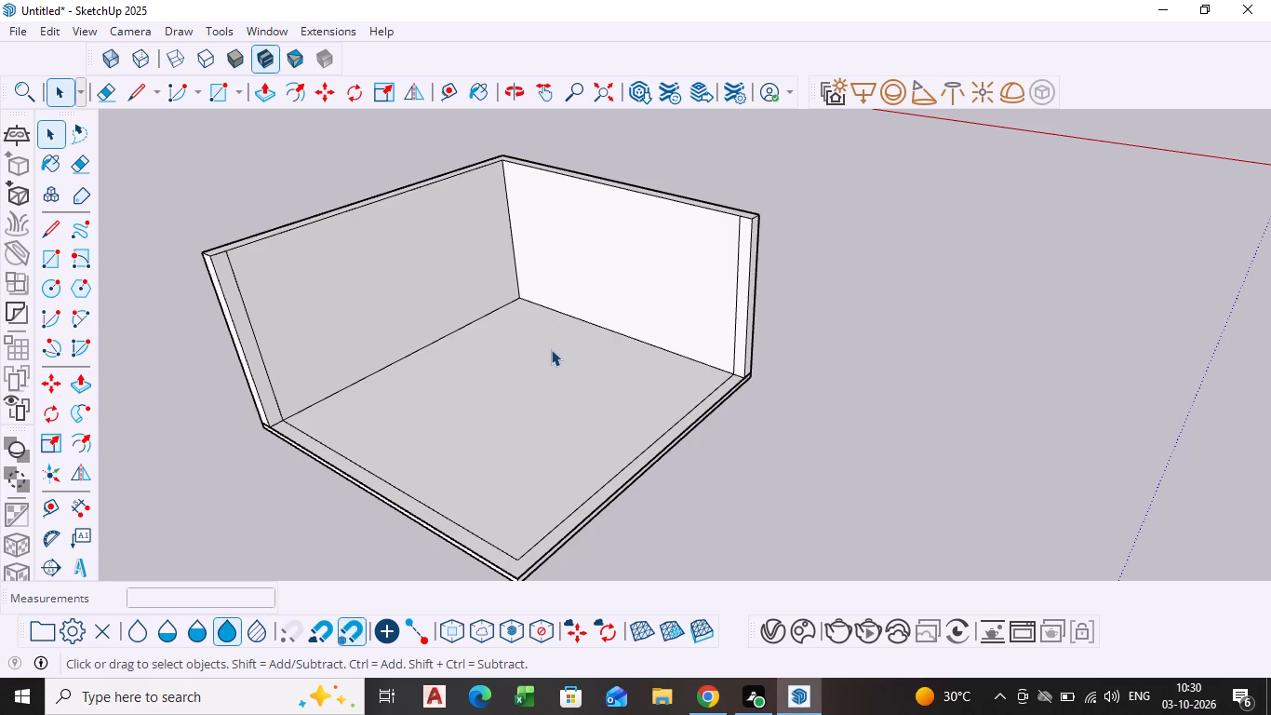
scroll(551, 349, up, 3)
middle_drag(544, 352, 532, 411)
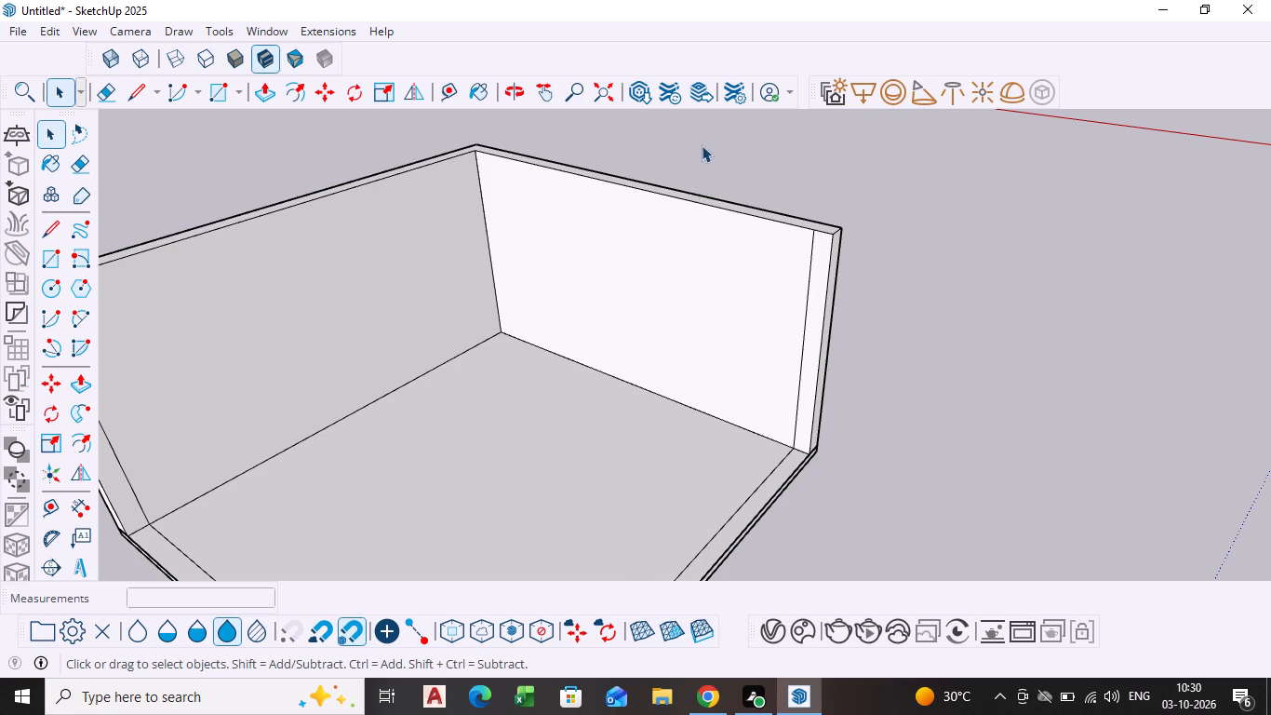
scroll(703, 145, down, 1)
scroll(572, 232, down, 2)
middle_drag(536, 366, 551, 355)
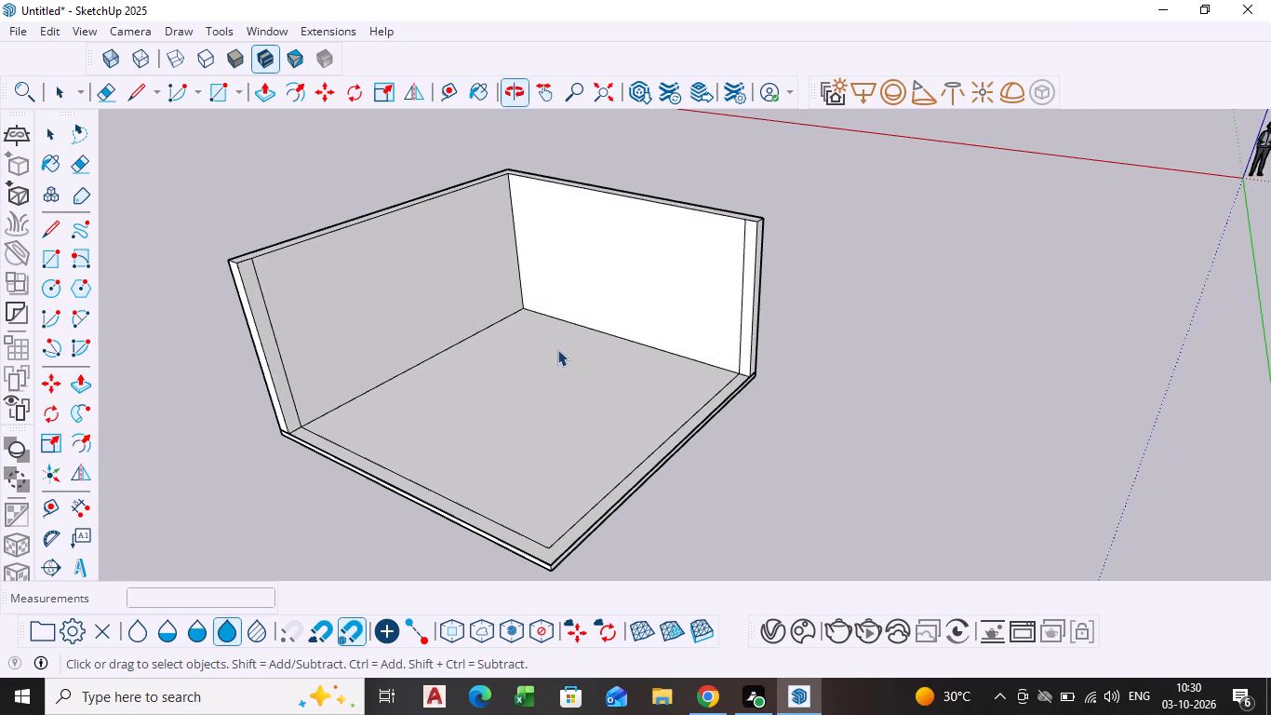
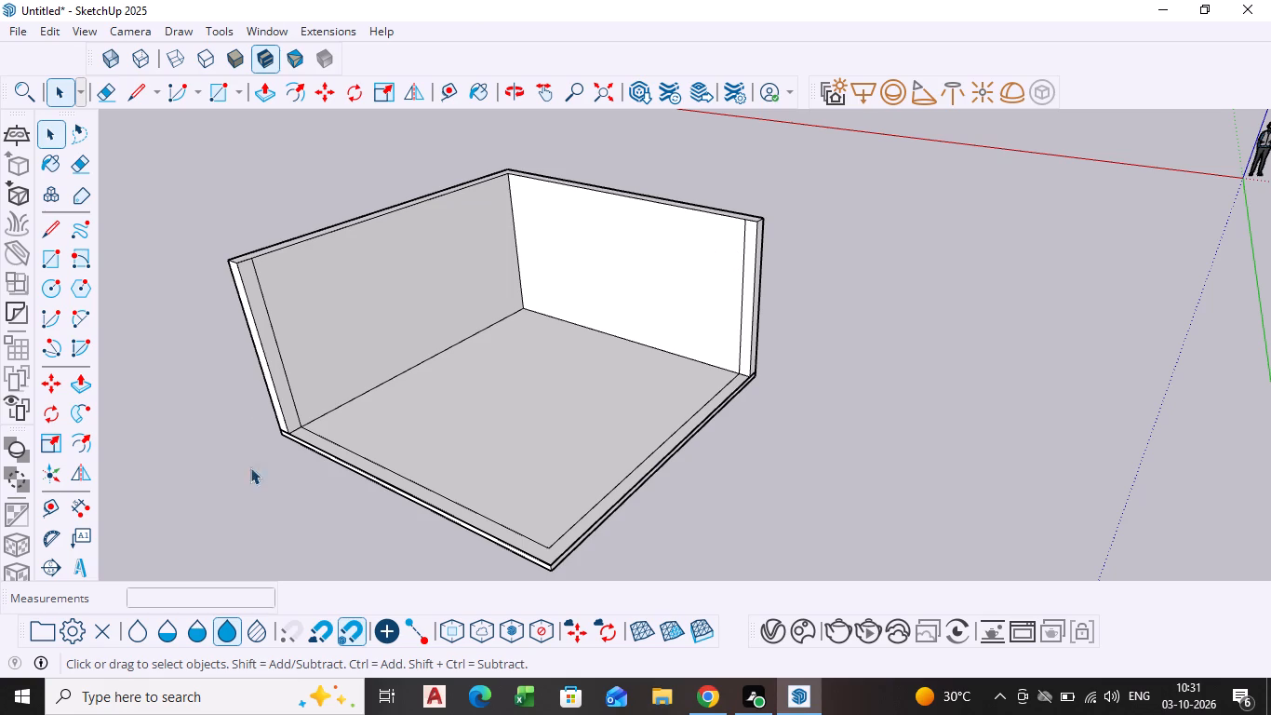
Delete the loose floor face enclosed by the two walls and the border strip, above the grouped slab.
scroll(376, 426, up, 3)
click(381, 426)
double_click(381, 426)
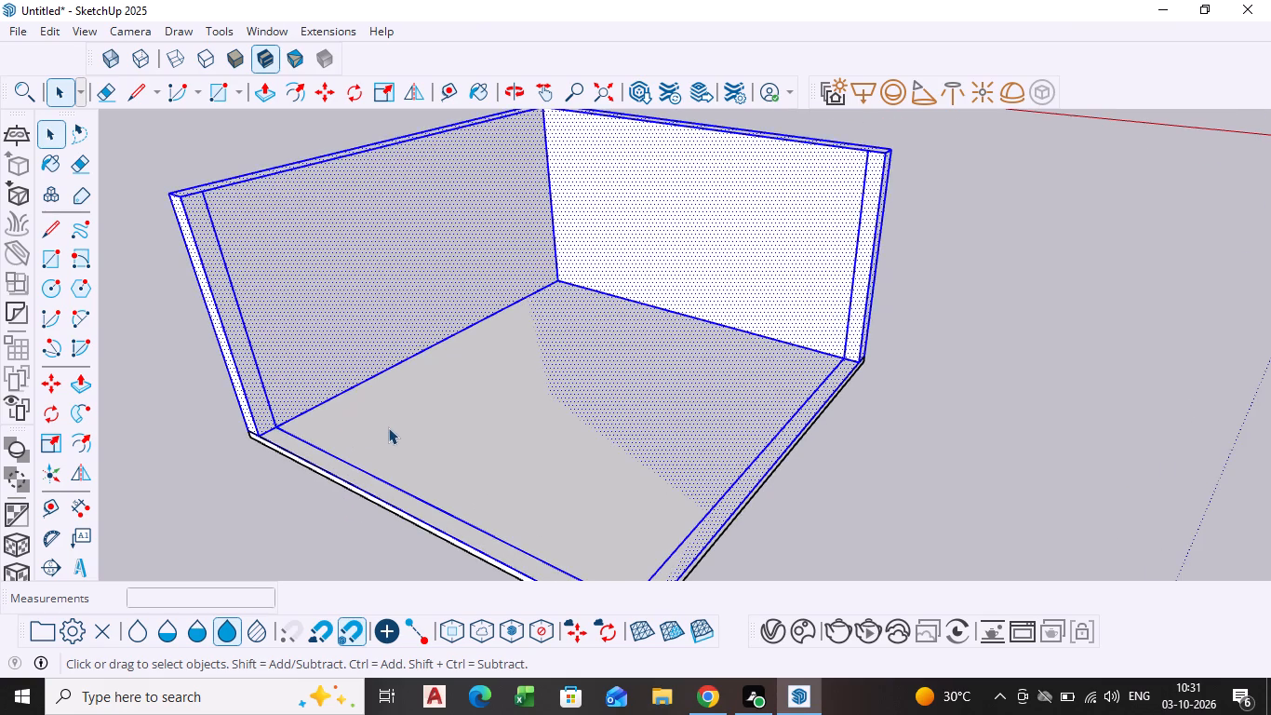
scroll(389, 427, down, 1)
middle_drag(389, 430, 324, 460)
scroll(394, 421, up, 4)
click(368, 381)
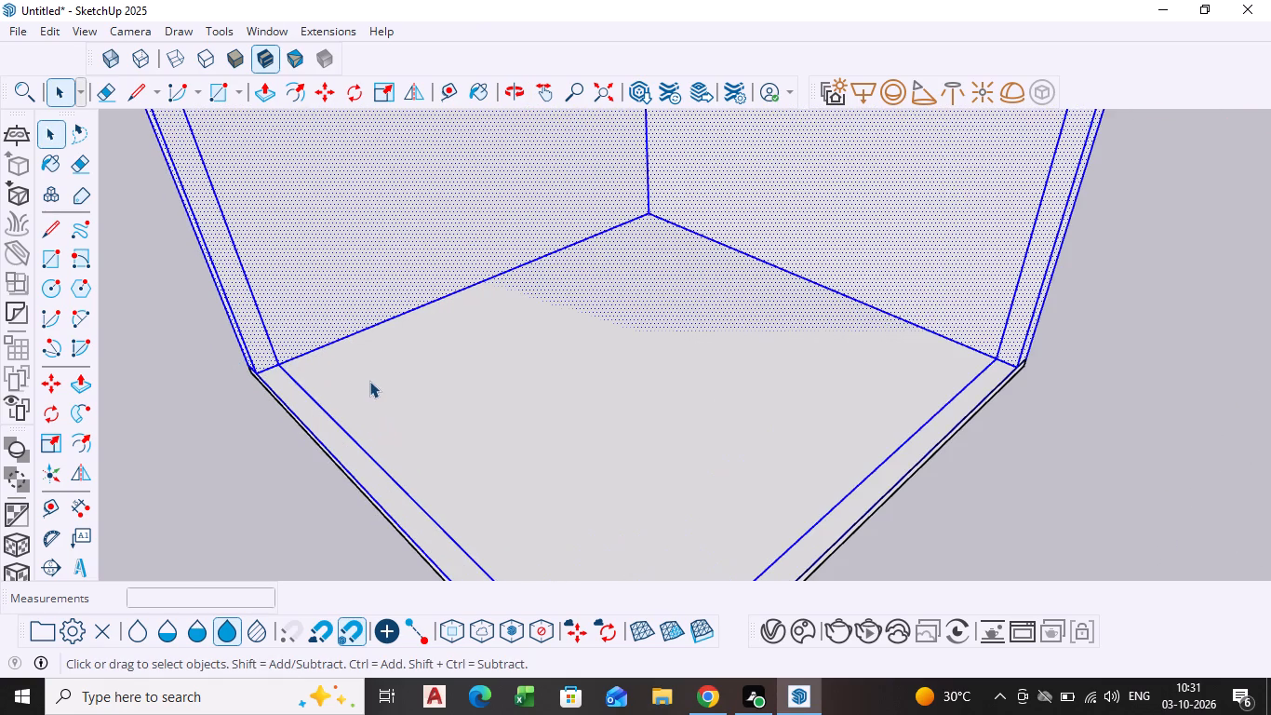
scroll(370, 379, up, 4)
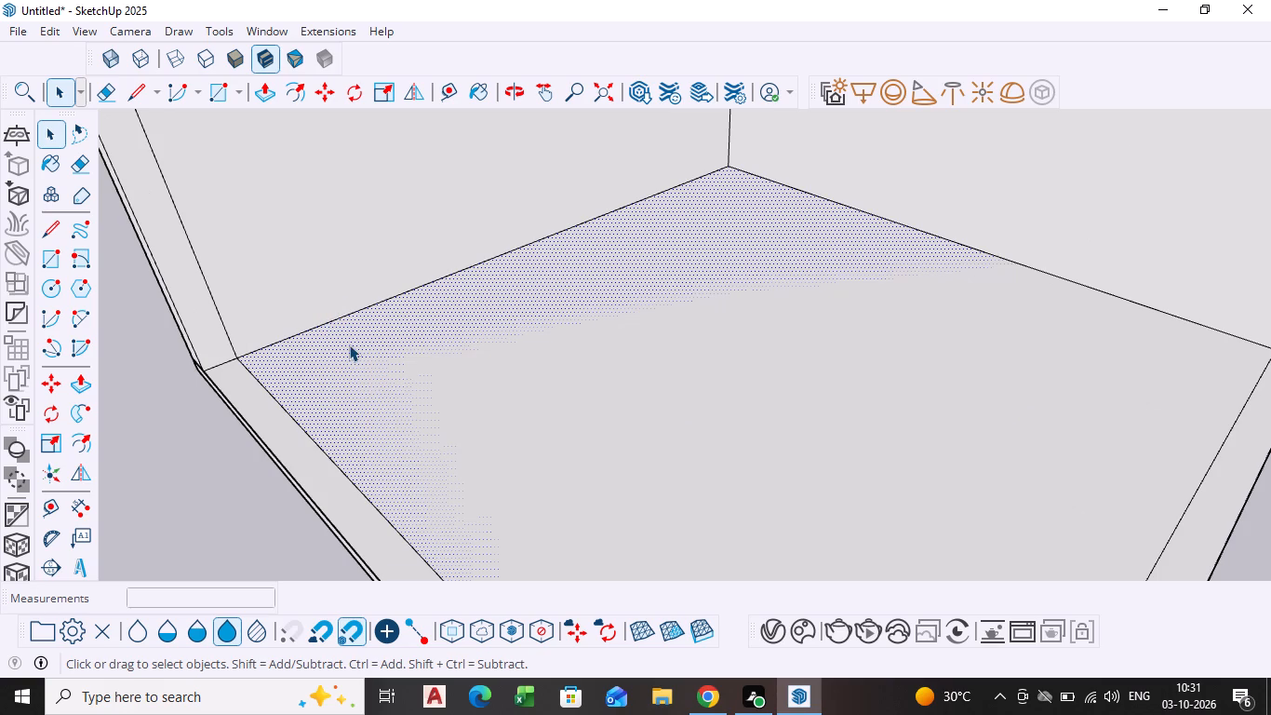
scroll(387, 293, down, 5)
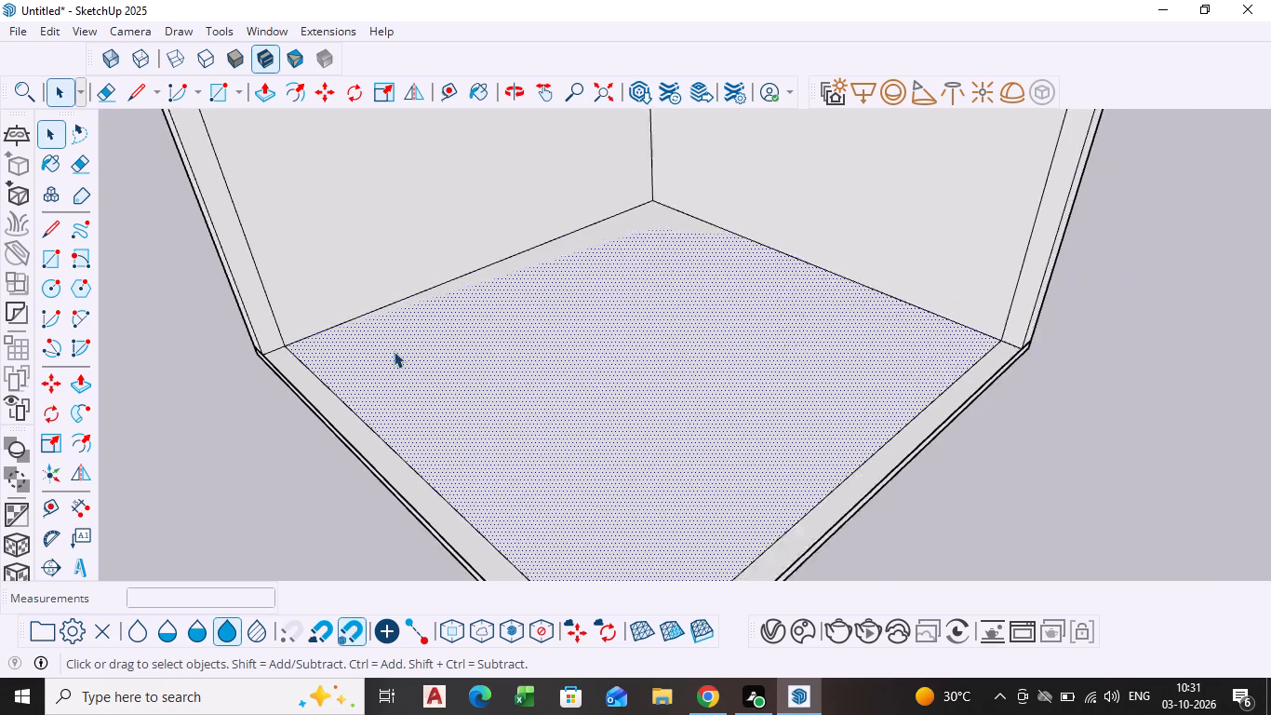
shift+middle_drag(389, 375, 320, 392)
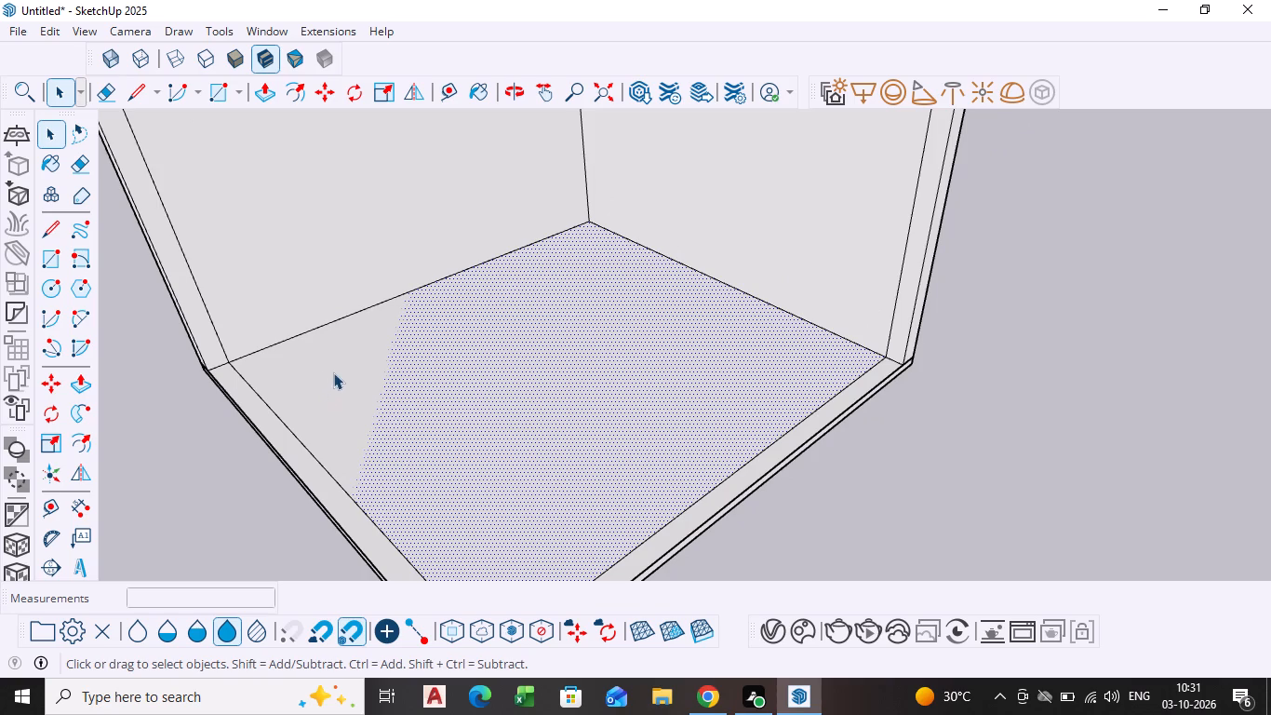
scroll(340, 352, up, 1)
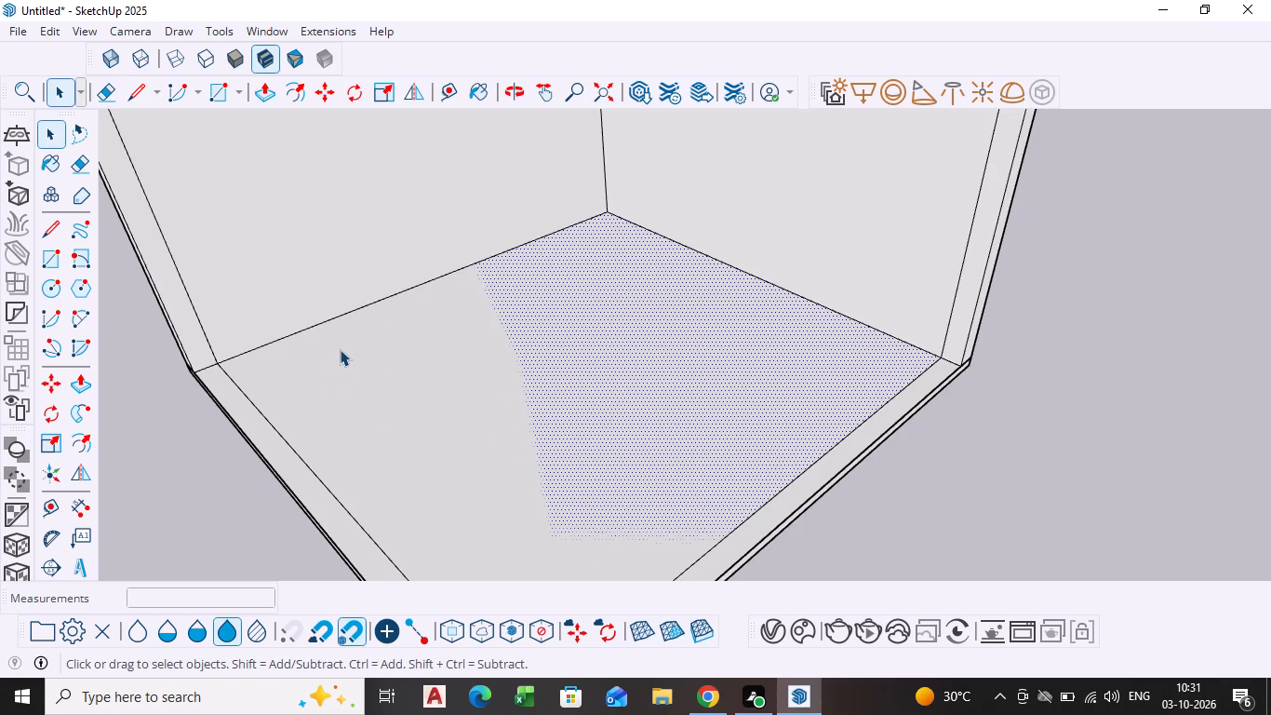
click(341, 389)
key(Delete)
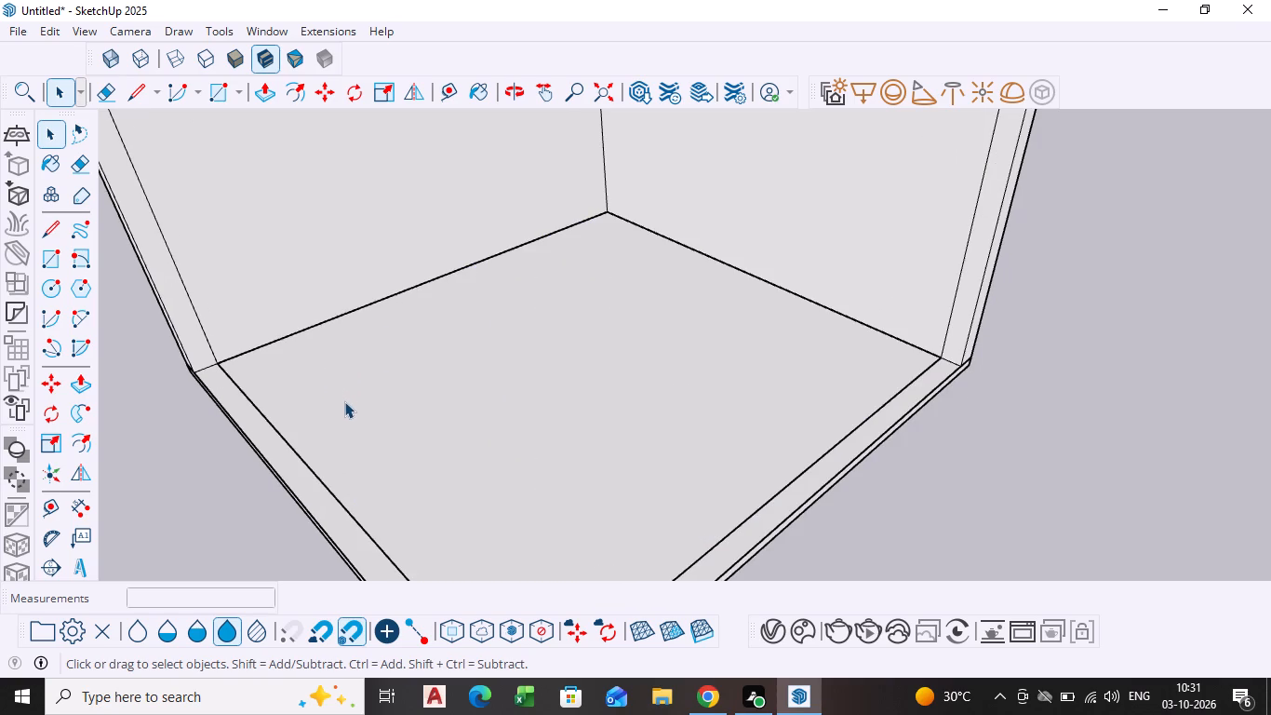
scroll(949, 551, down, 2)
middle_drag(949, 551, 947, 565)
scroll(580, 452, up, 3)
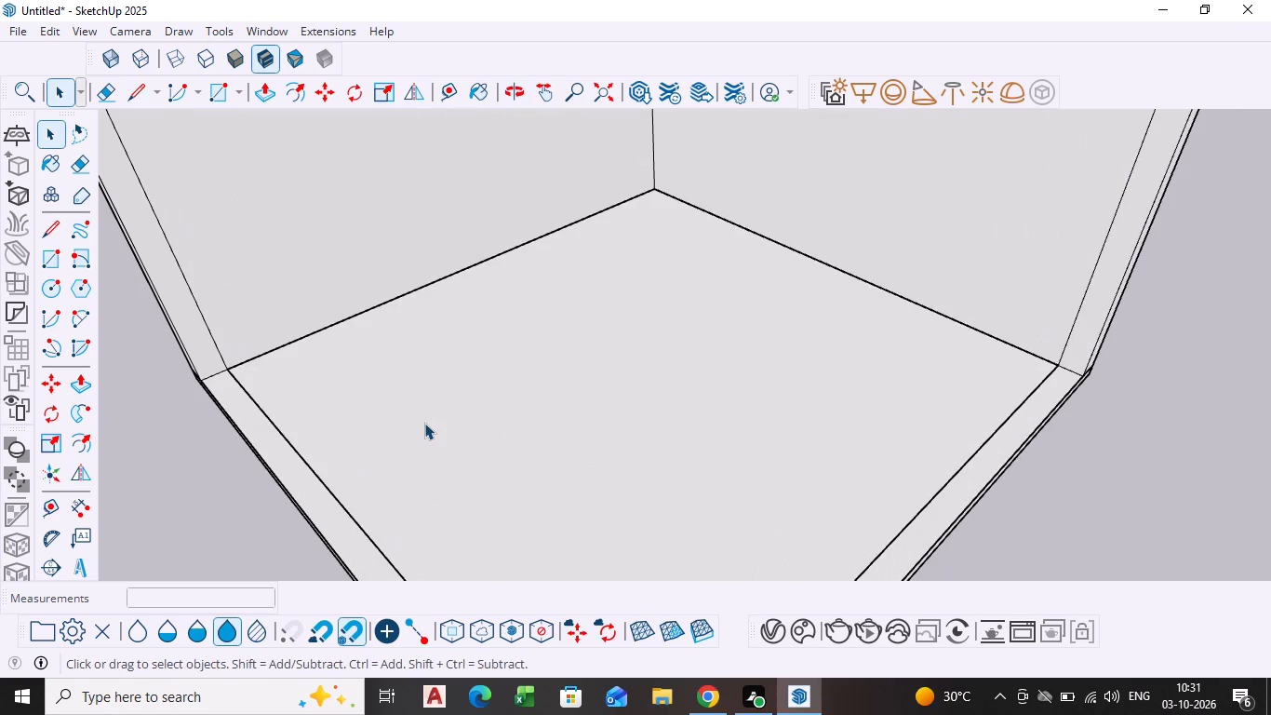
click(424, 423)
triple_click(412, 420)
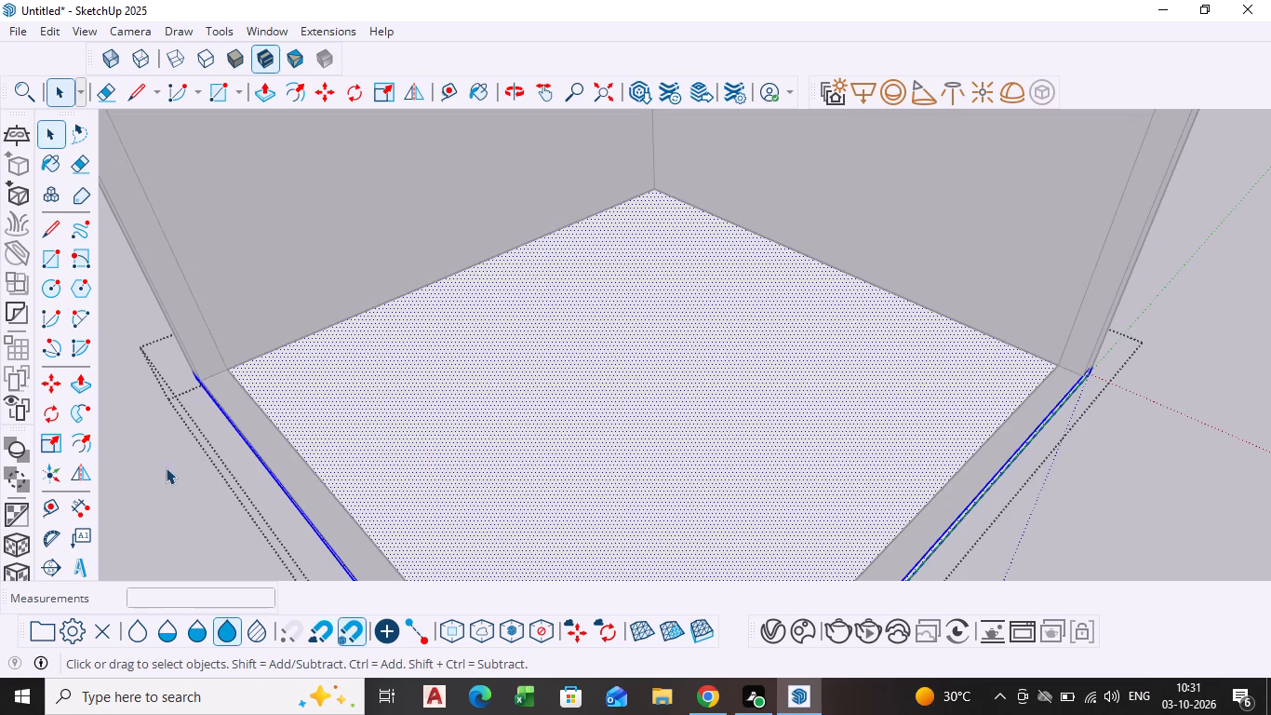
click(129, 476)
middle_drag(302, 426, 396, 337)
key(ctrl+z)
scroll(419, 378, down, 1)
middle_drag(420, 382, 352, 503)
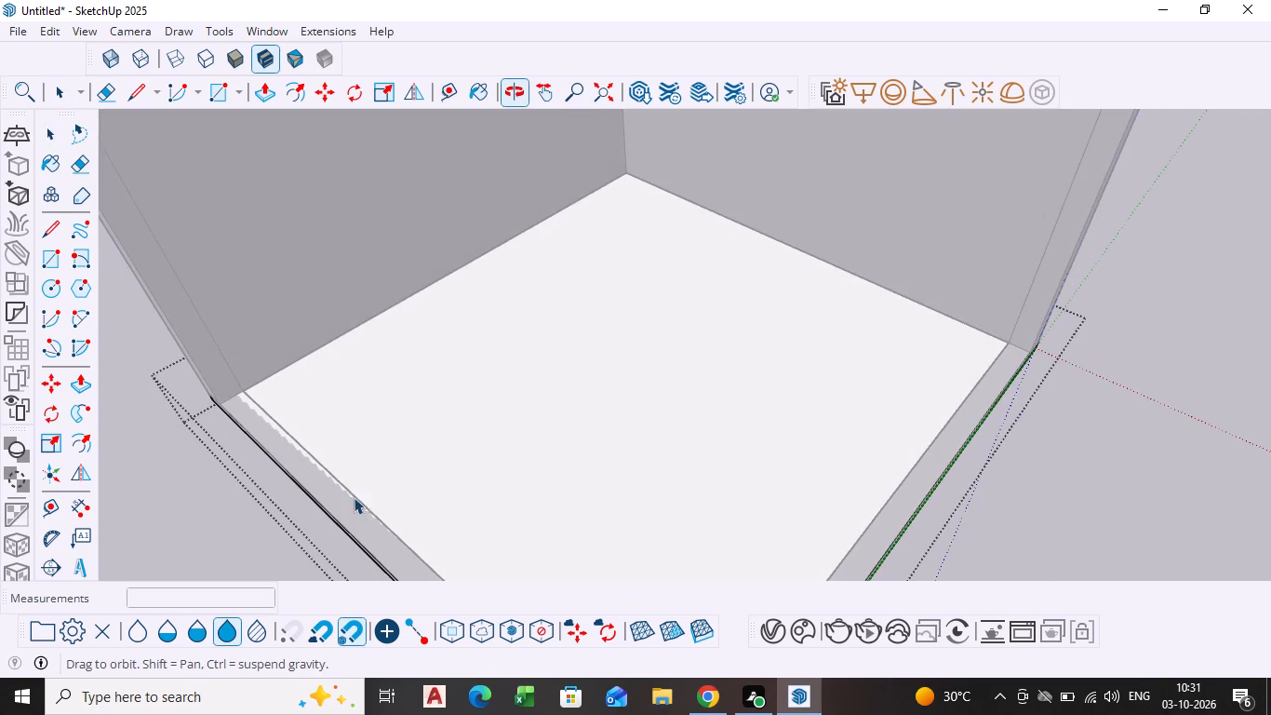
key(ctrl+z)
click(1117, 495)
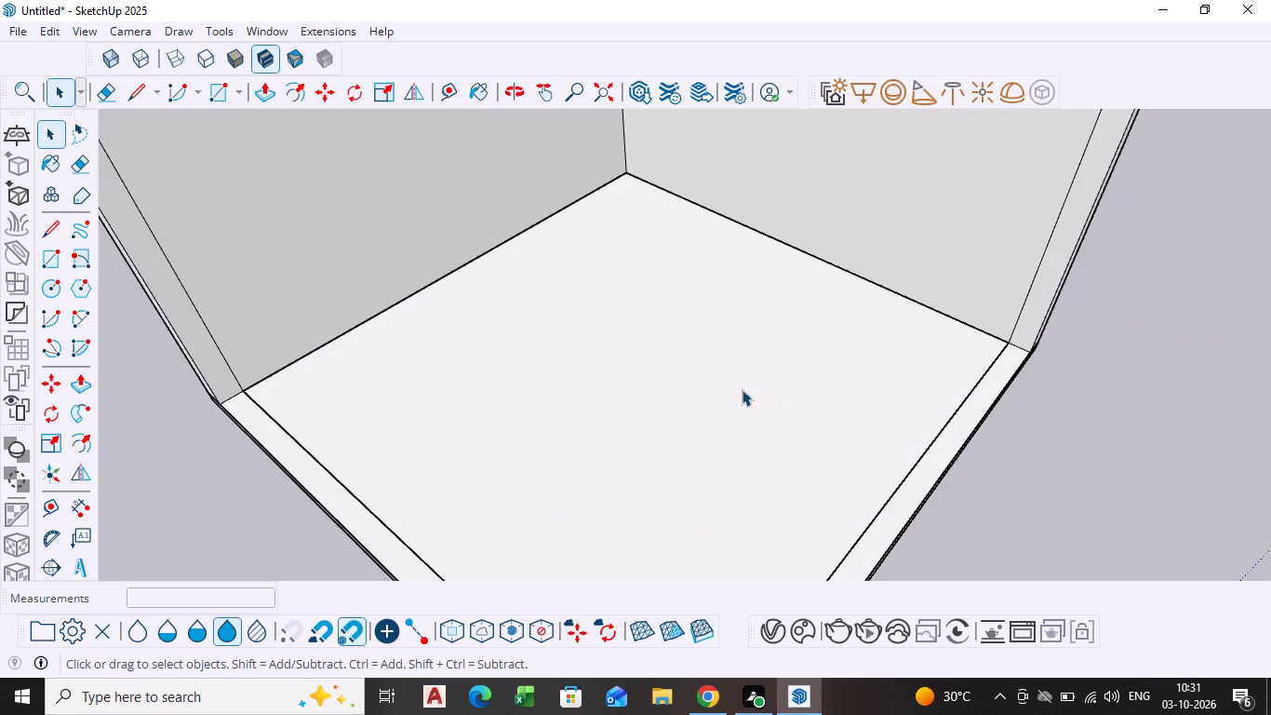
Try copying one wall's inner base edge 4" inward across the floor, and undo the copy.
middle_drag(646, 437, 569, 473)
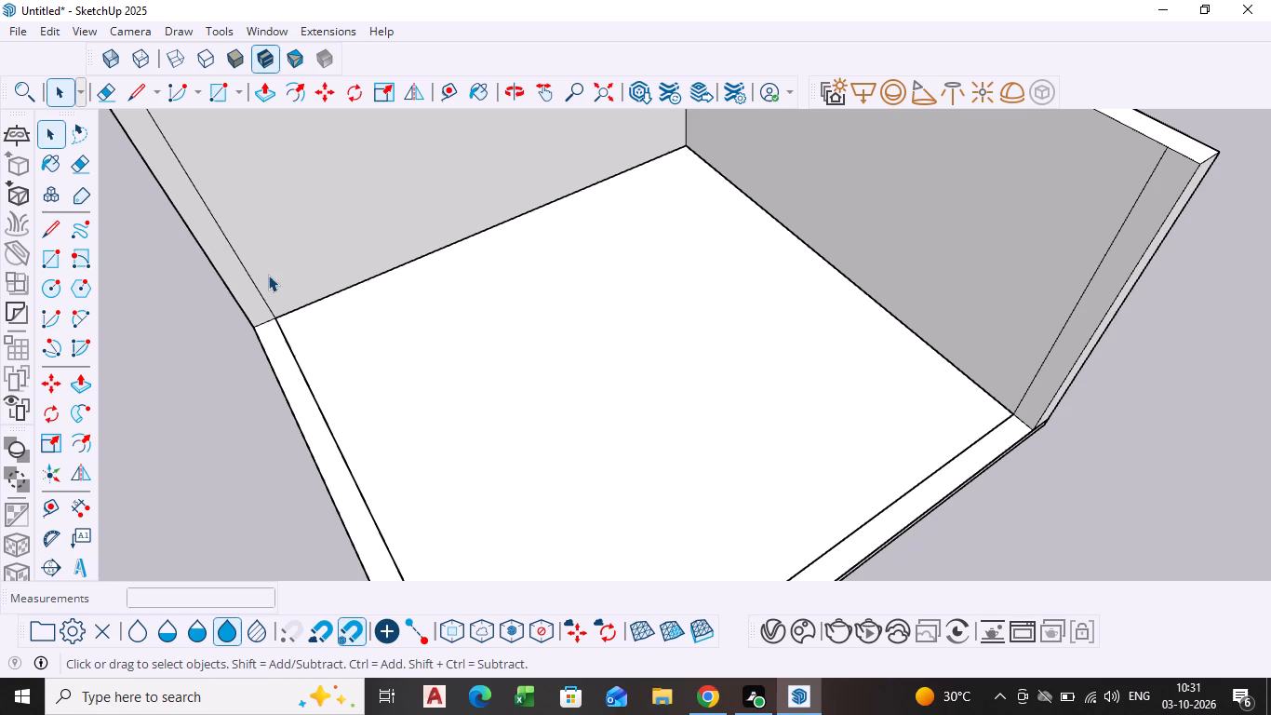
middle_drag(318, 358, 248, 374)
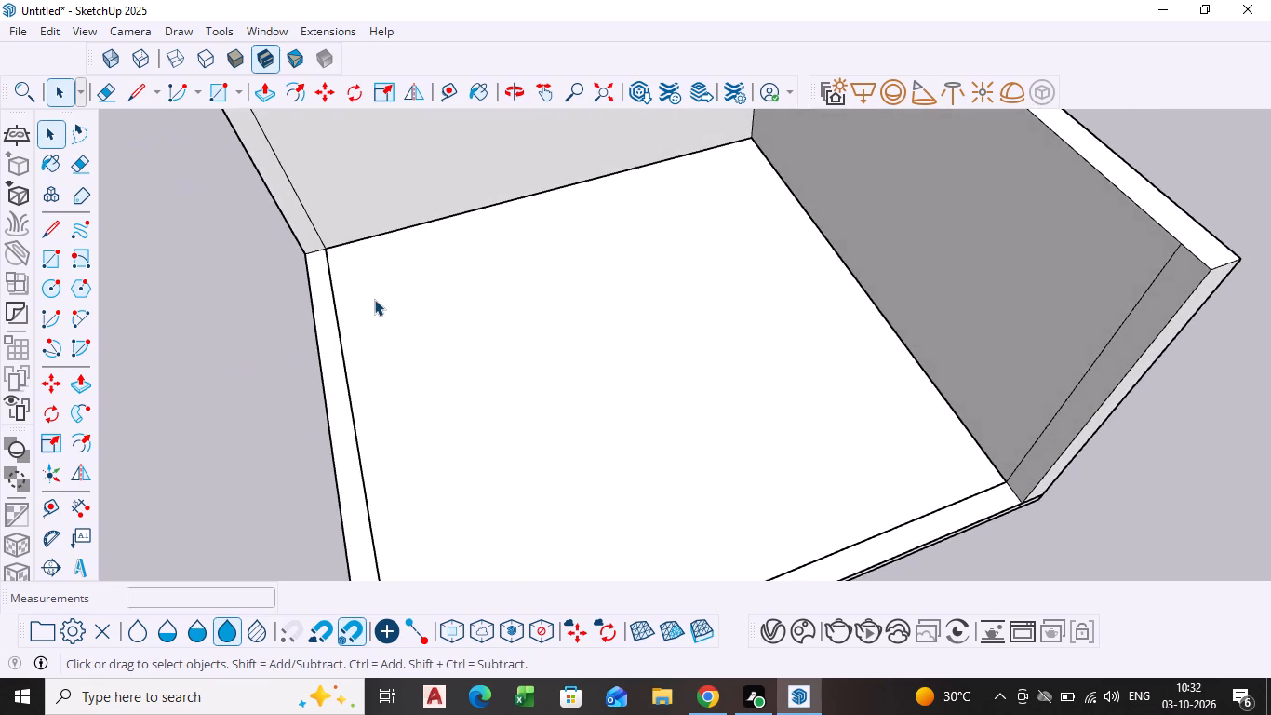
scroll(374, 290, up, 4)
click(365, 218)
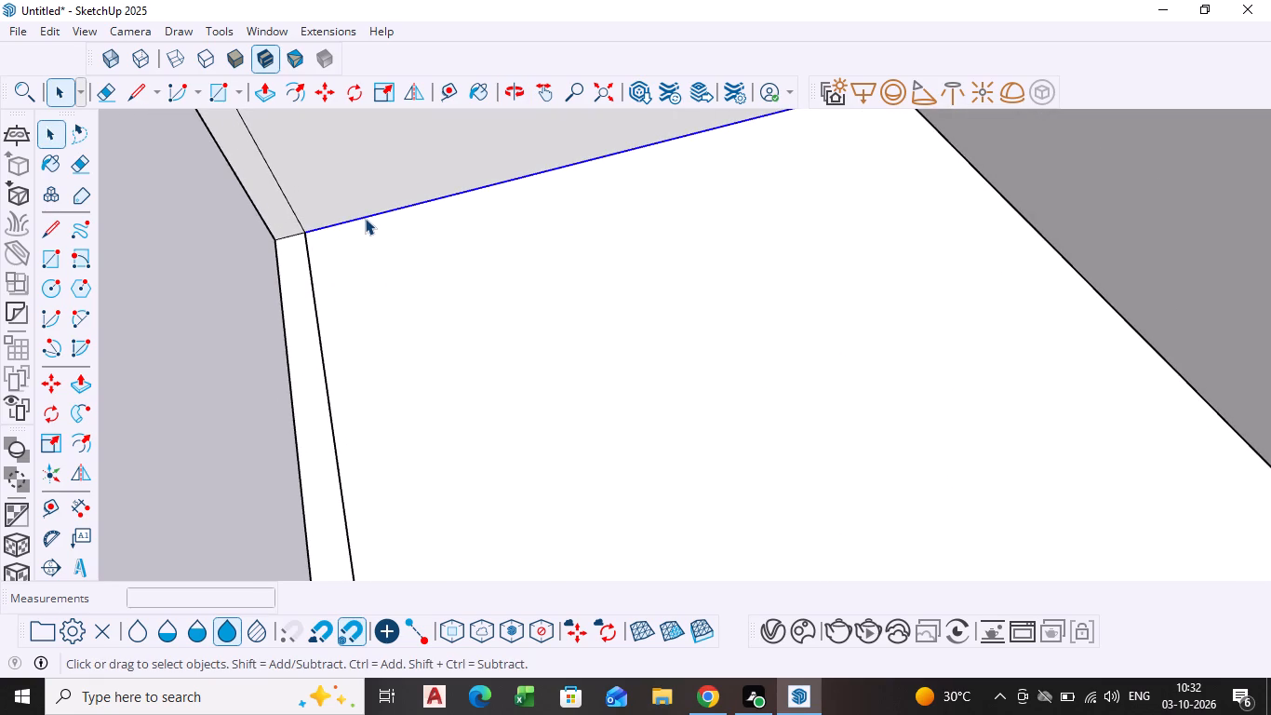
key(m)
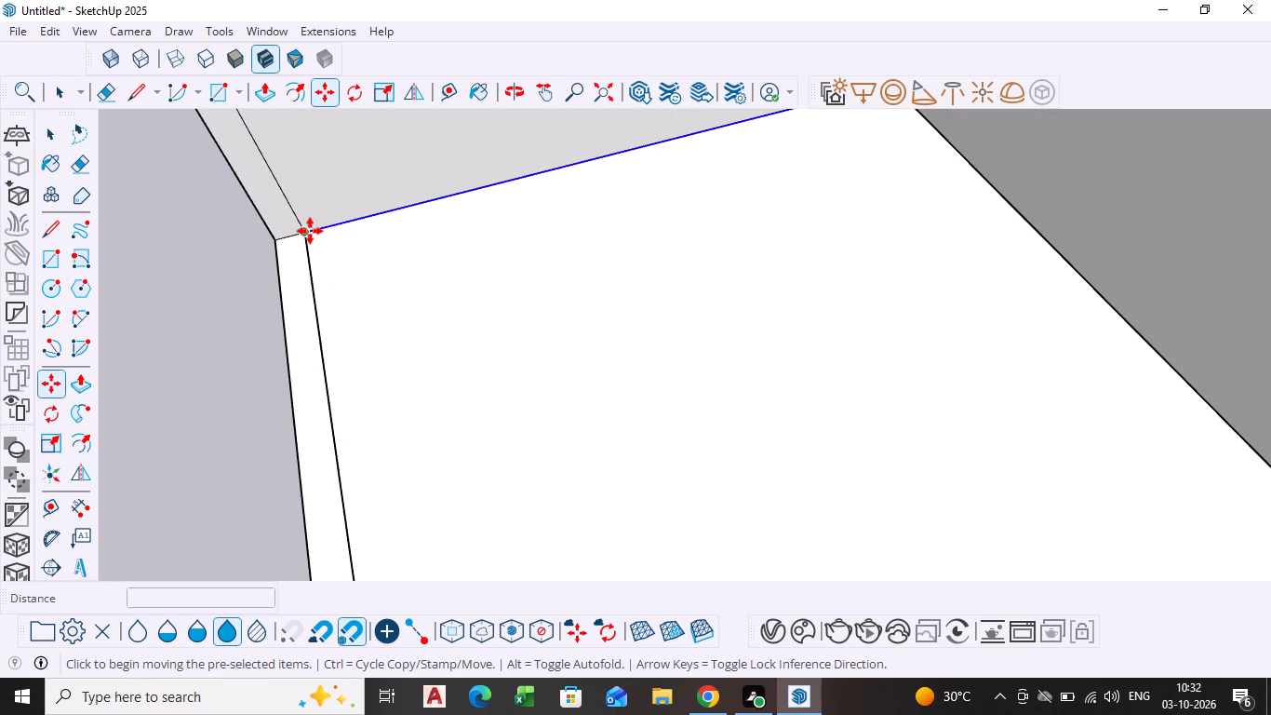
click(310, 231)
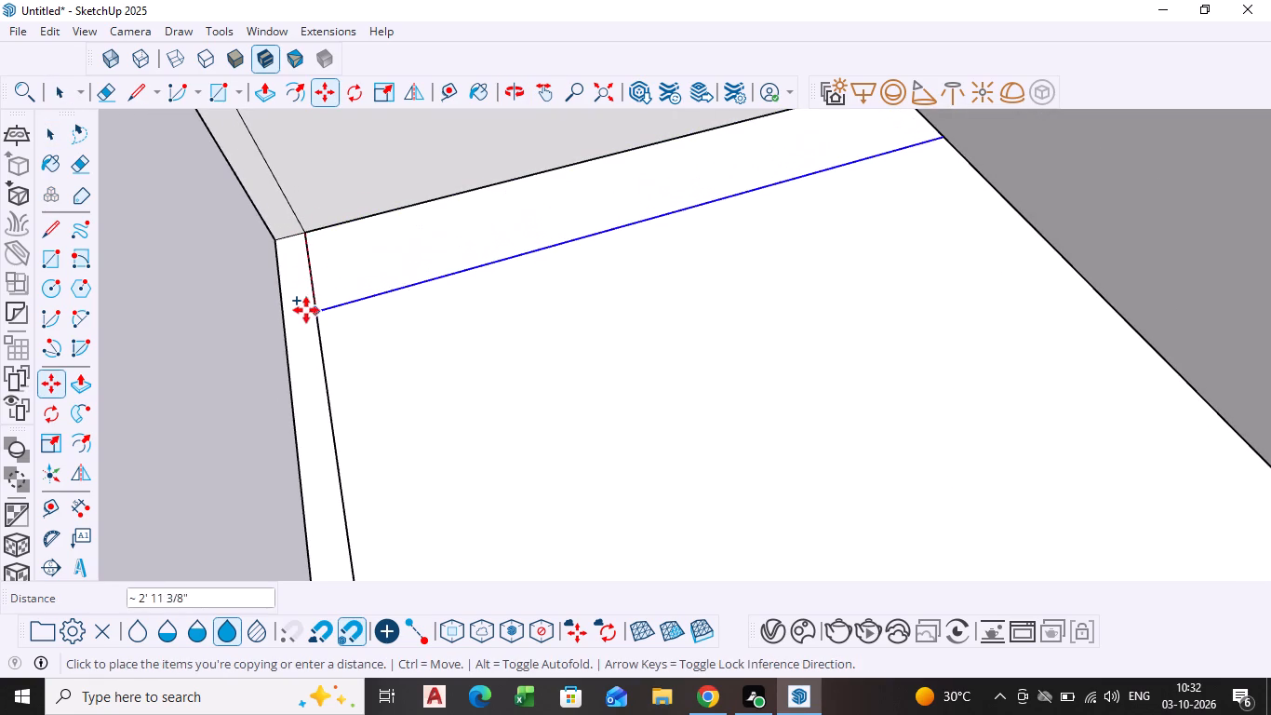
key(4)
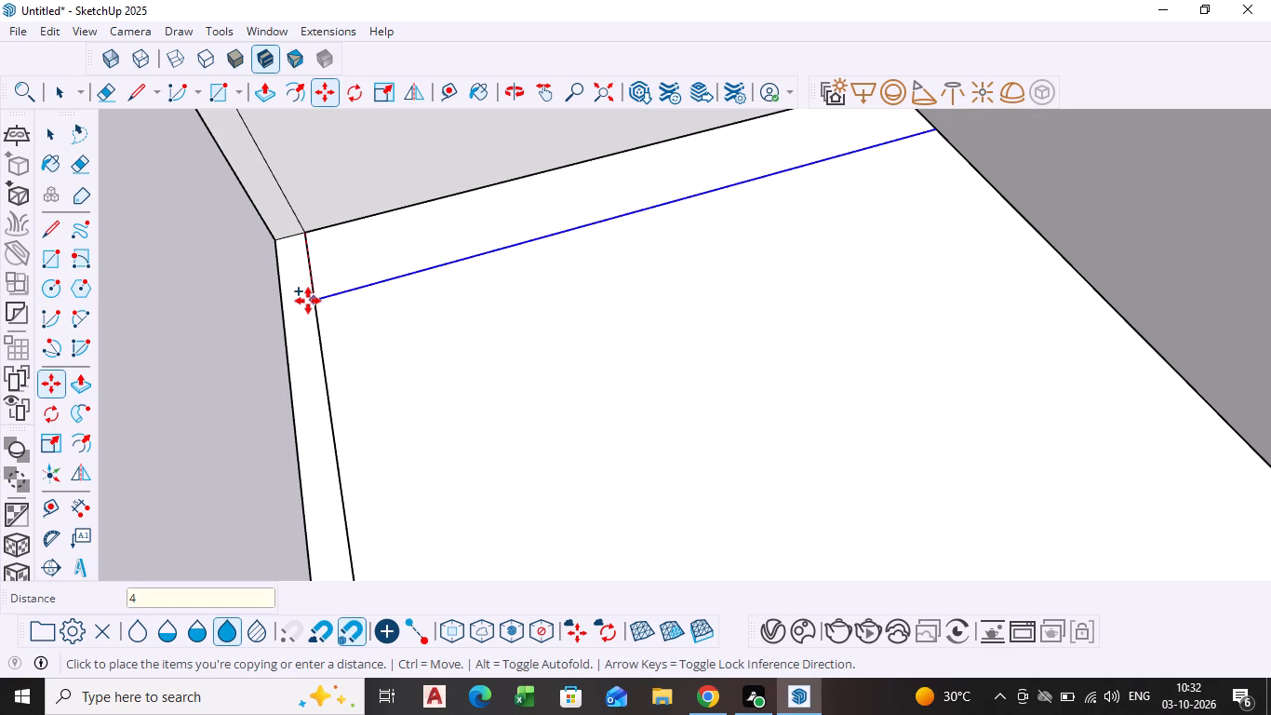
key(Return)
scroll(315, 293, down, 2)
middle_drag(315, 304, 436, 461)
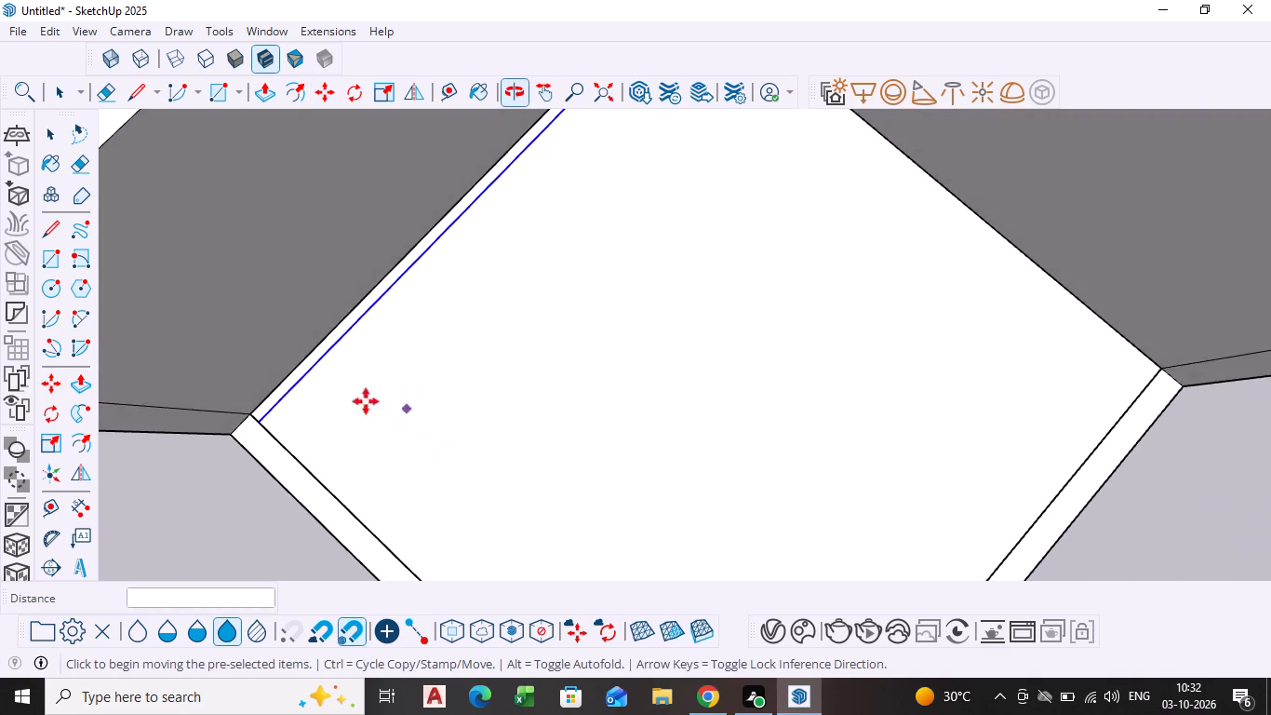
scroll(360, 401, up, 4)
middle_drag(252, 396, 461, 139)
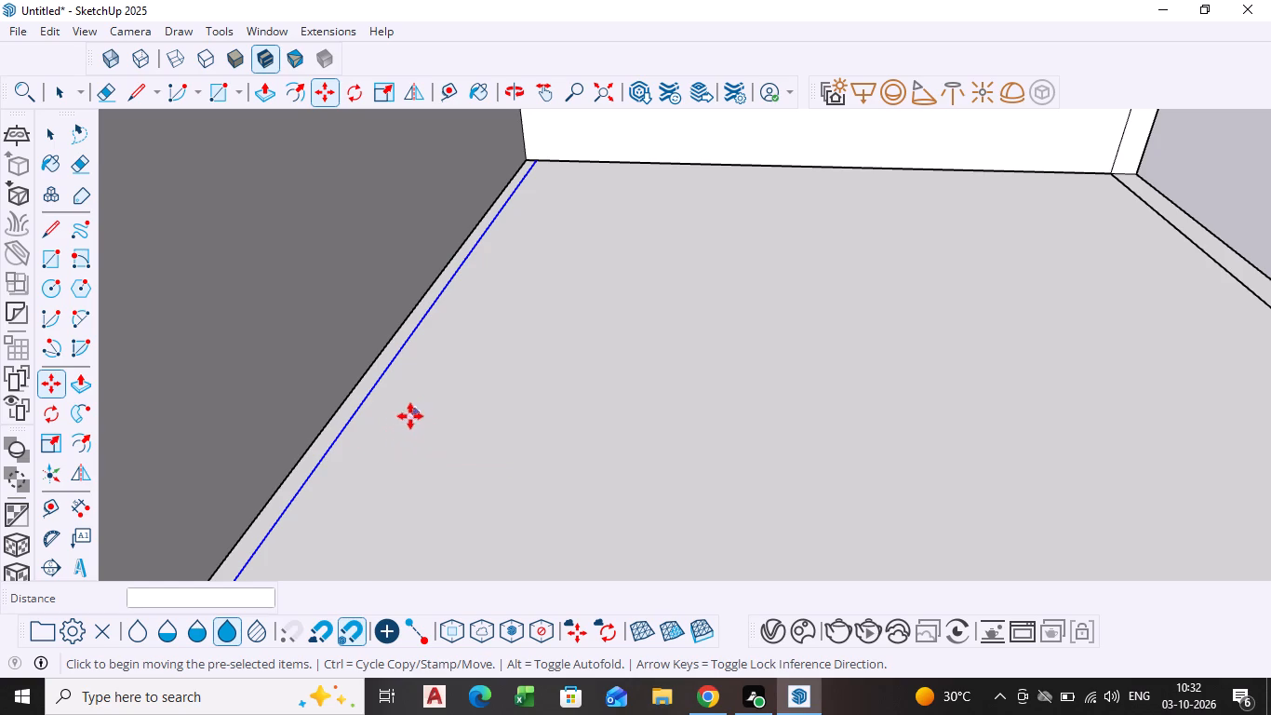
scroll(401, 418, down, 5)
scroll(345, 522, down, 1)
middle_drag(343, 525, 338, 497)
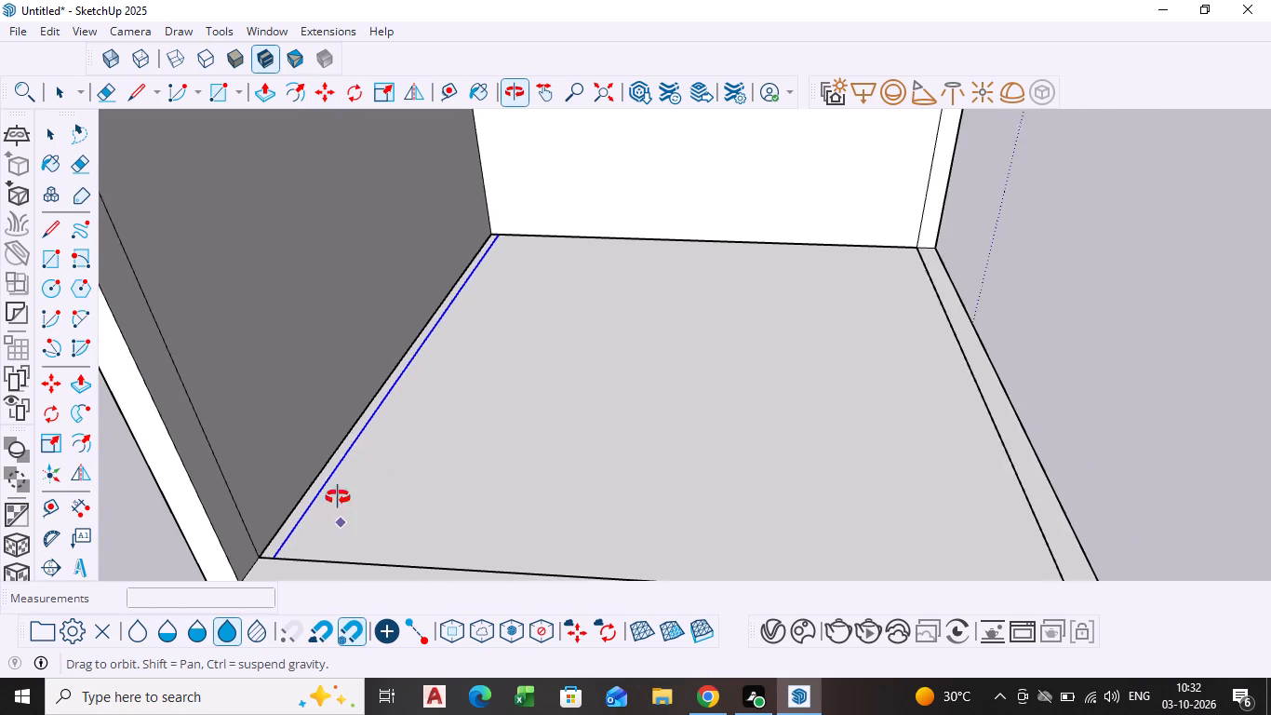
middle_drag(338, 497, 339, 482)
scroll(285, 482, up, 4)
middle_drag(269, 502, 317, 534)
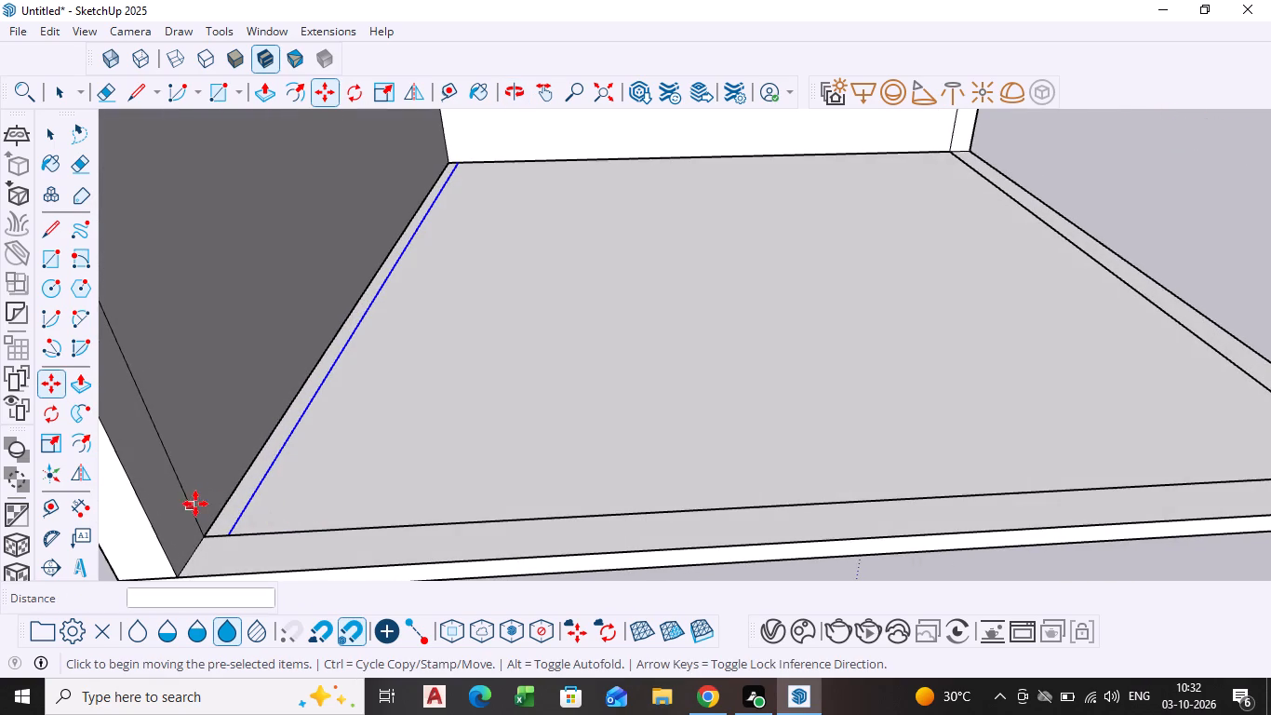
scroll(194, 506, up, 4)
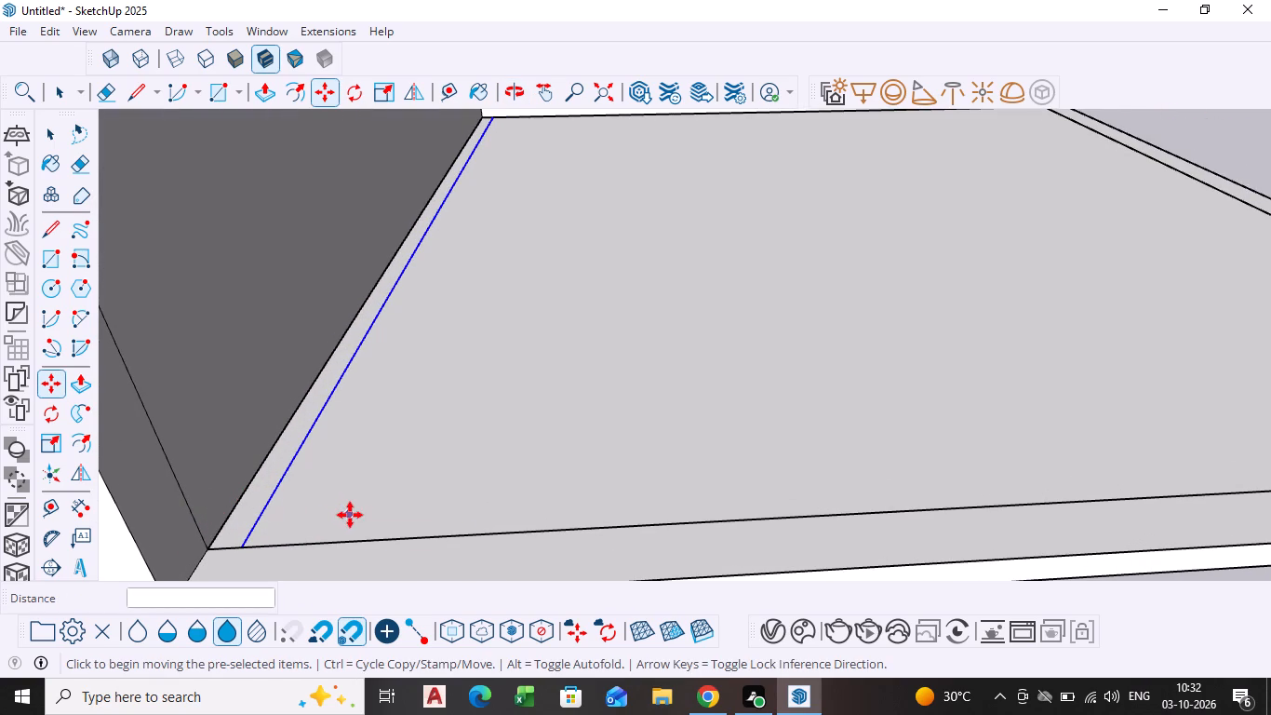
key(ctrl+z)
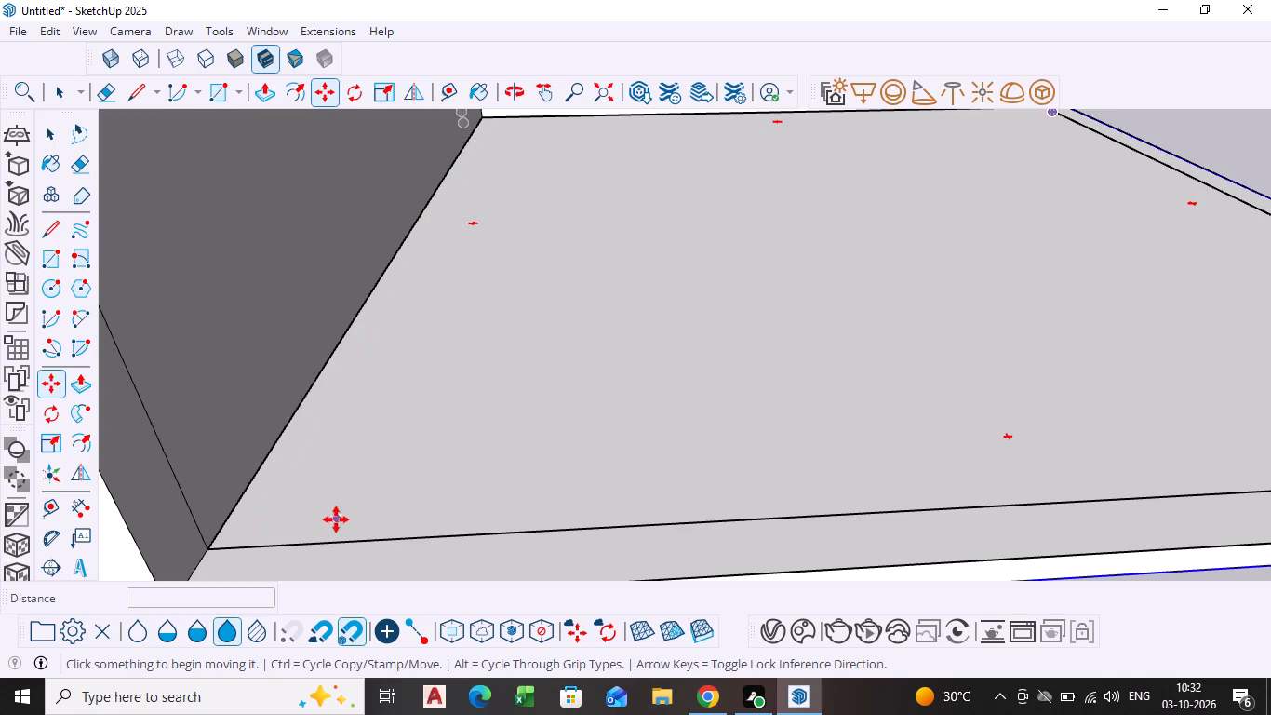
Copy the same wall's inner base edge 22" inward across the floor to mark out a strip beside the wall.
key(space)
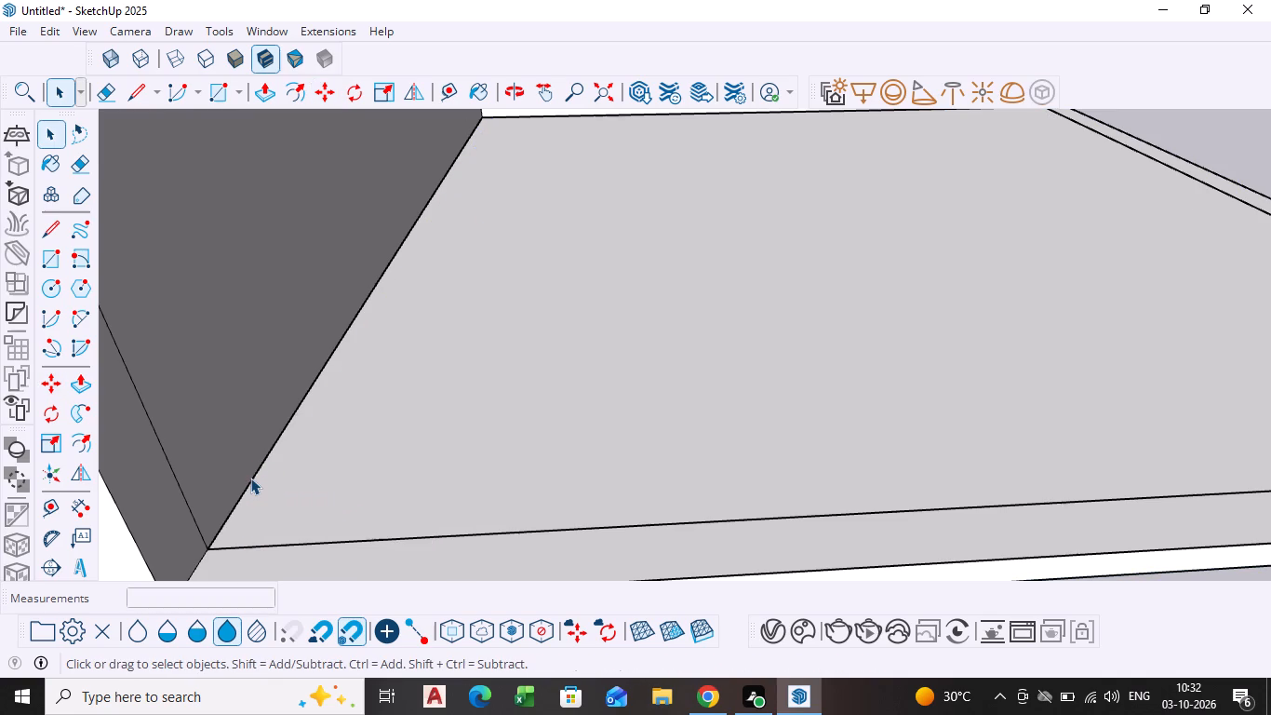
click(250, 478)
key(m)
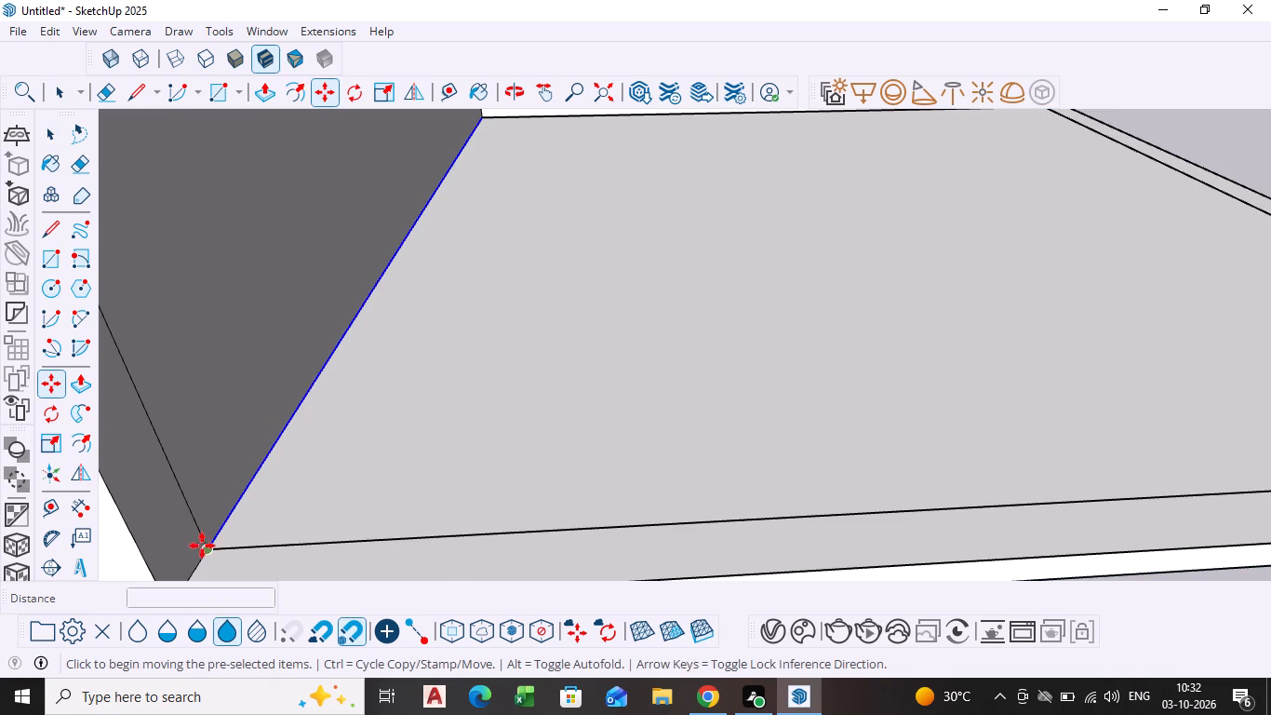
click(202, 547)
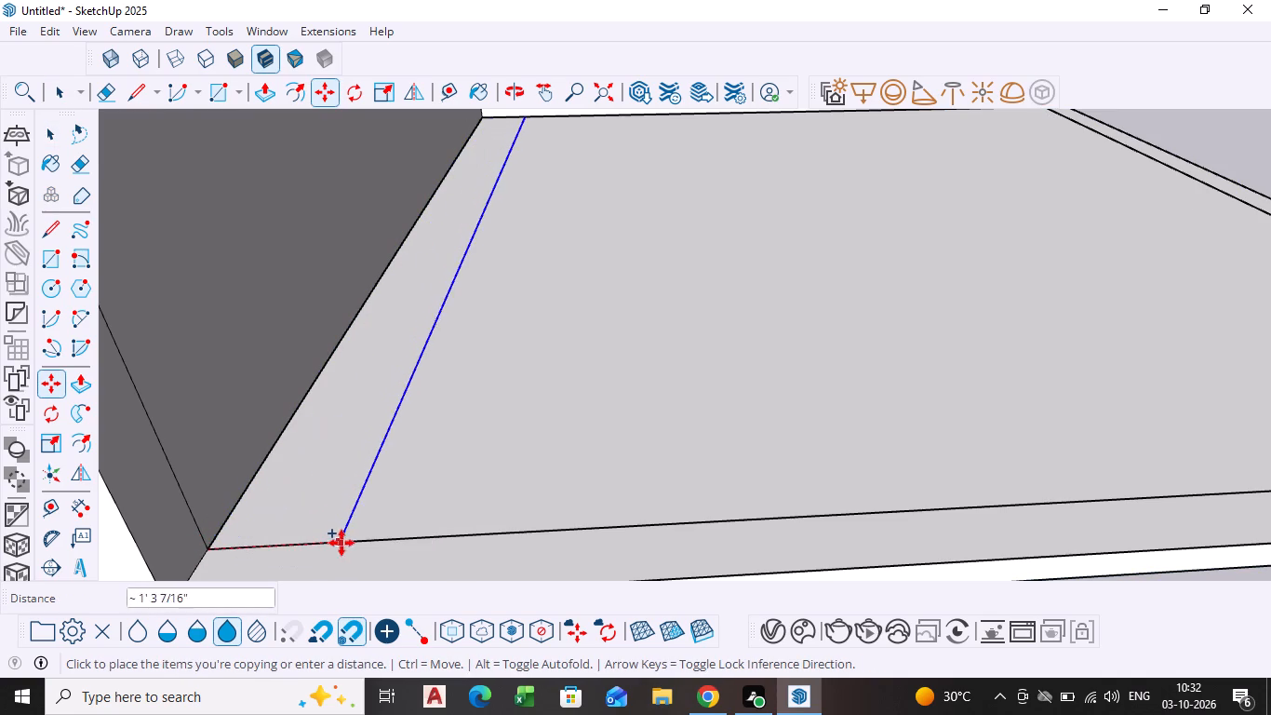
text(22)
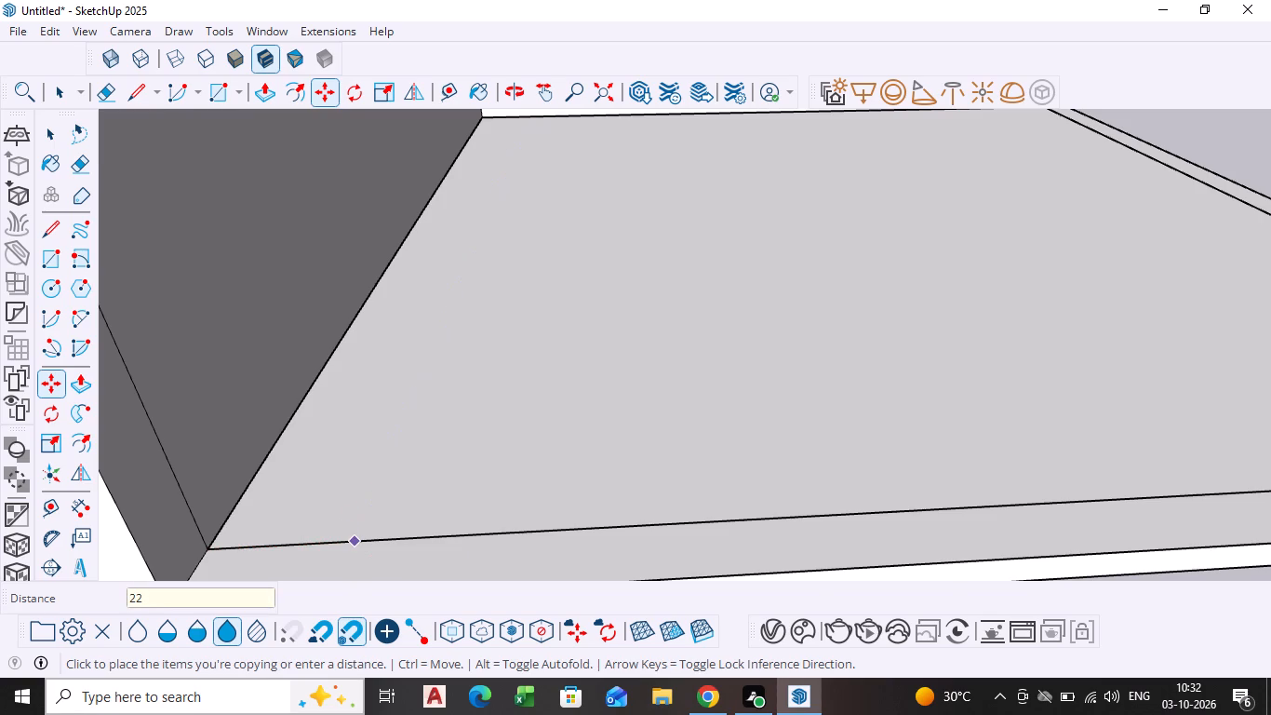
key(Return)
key(space)
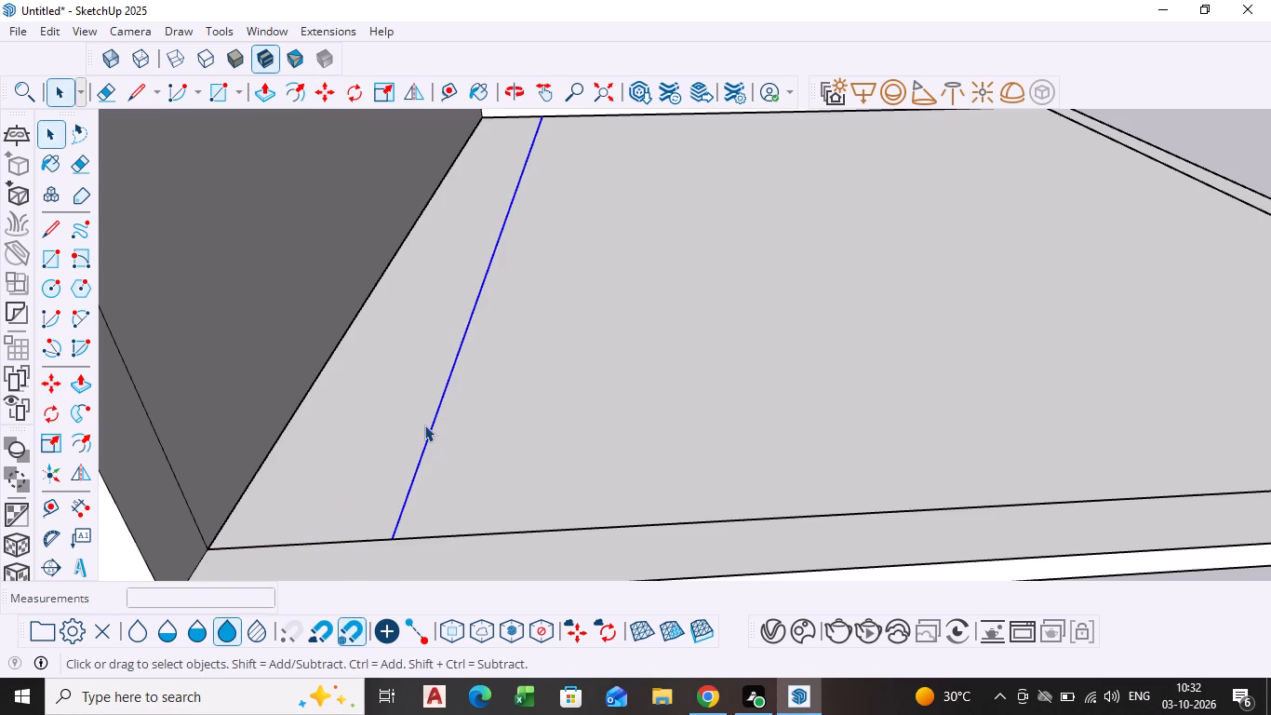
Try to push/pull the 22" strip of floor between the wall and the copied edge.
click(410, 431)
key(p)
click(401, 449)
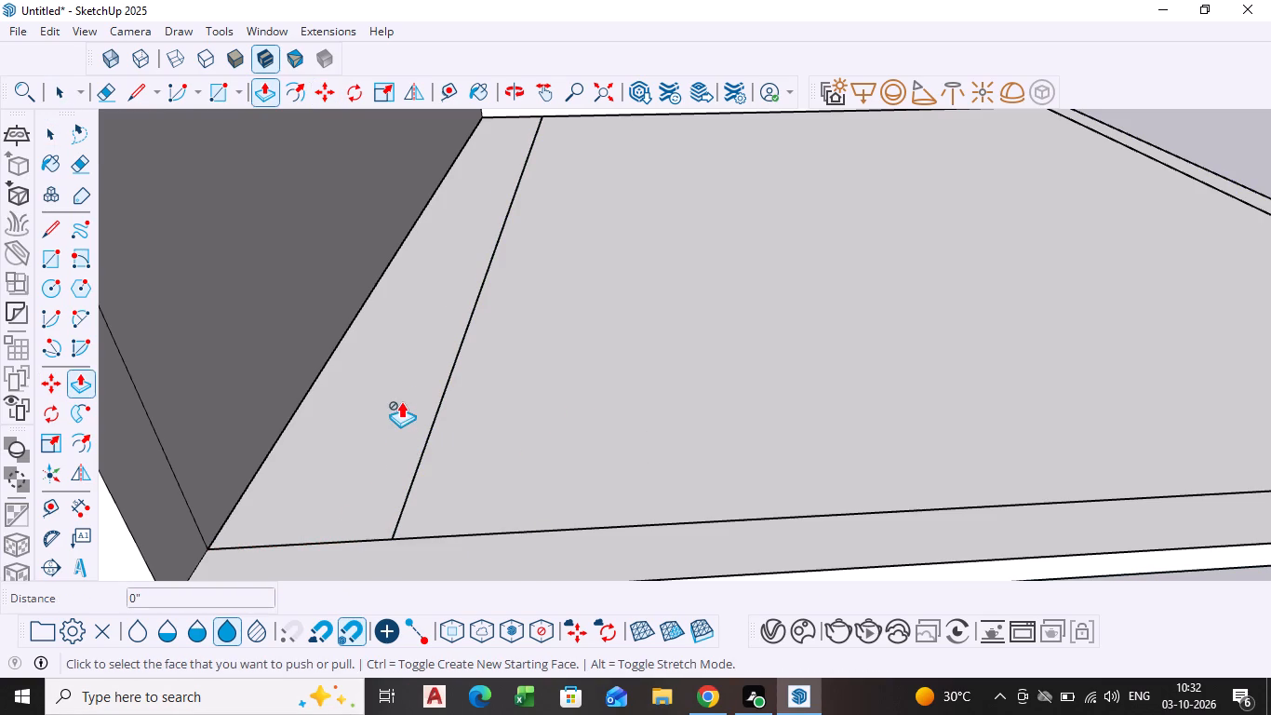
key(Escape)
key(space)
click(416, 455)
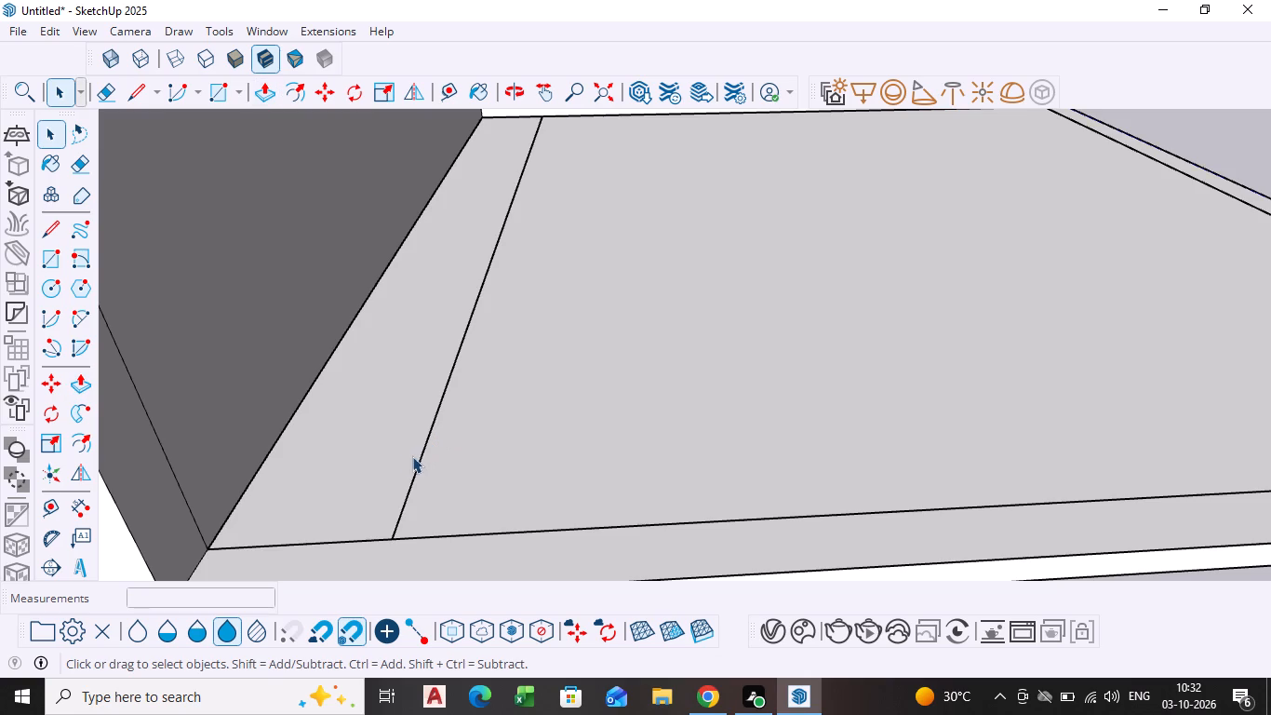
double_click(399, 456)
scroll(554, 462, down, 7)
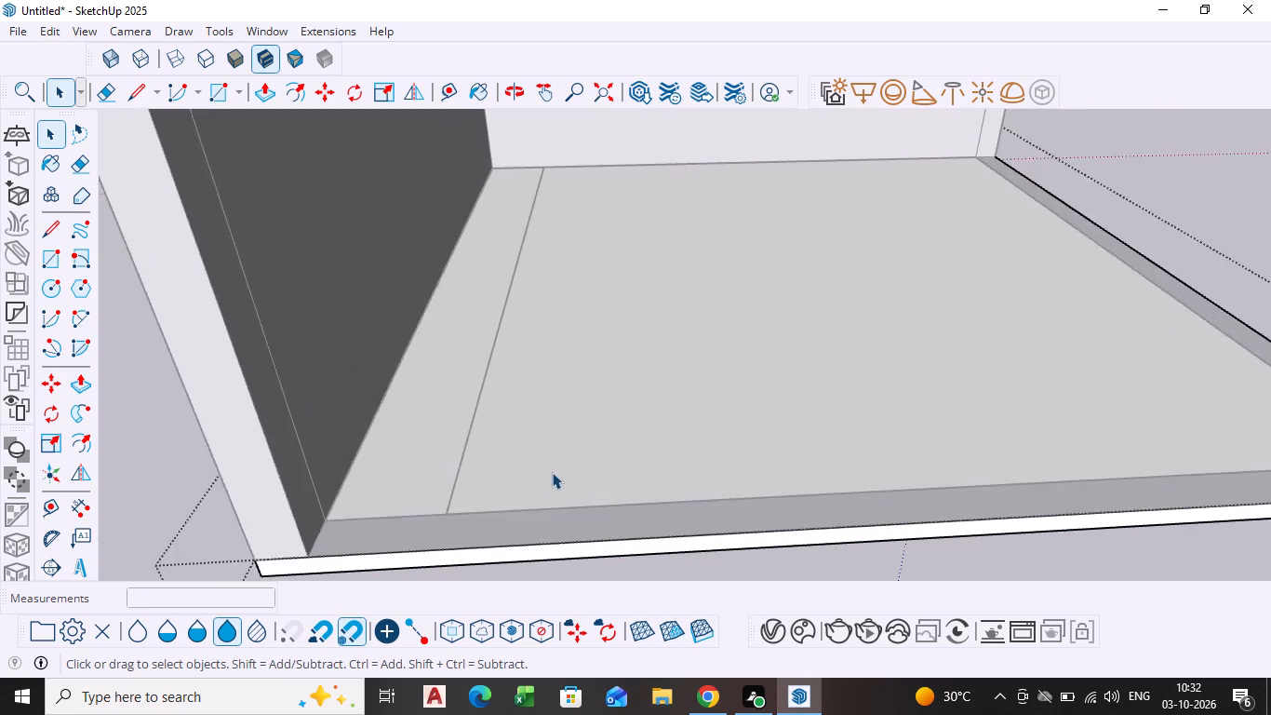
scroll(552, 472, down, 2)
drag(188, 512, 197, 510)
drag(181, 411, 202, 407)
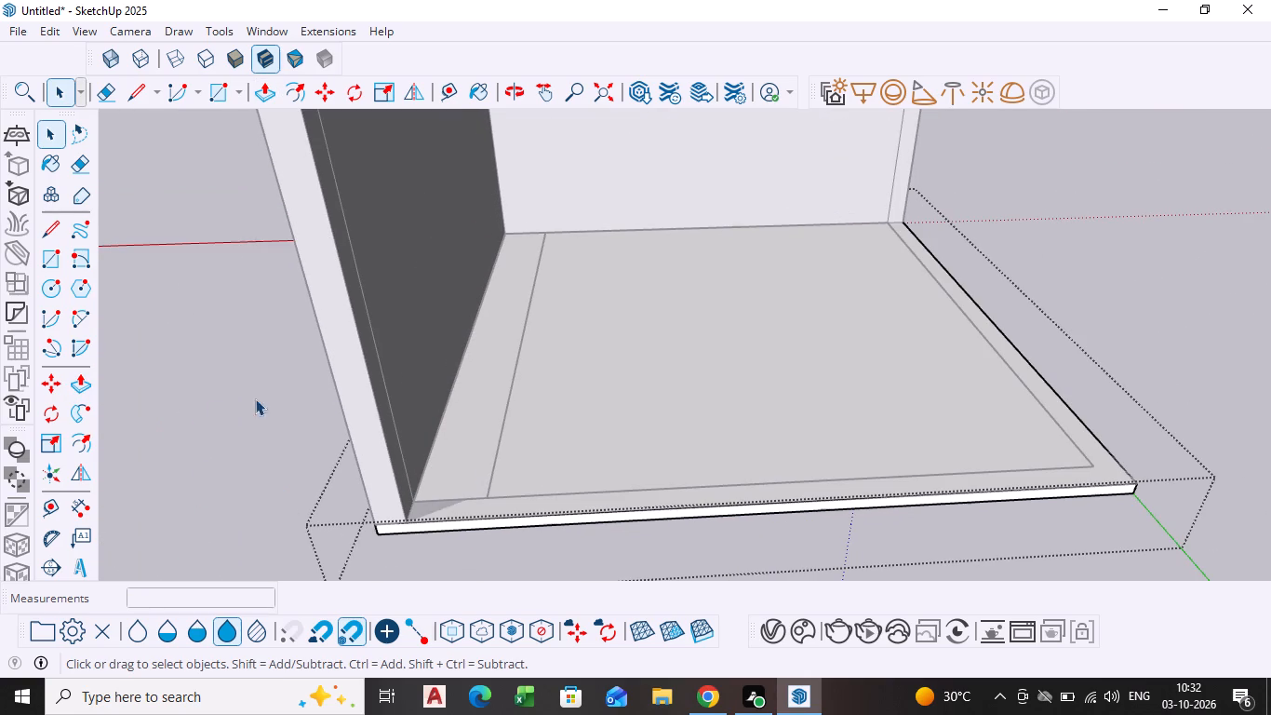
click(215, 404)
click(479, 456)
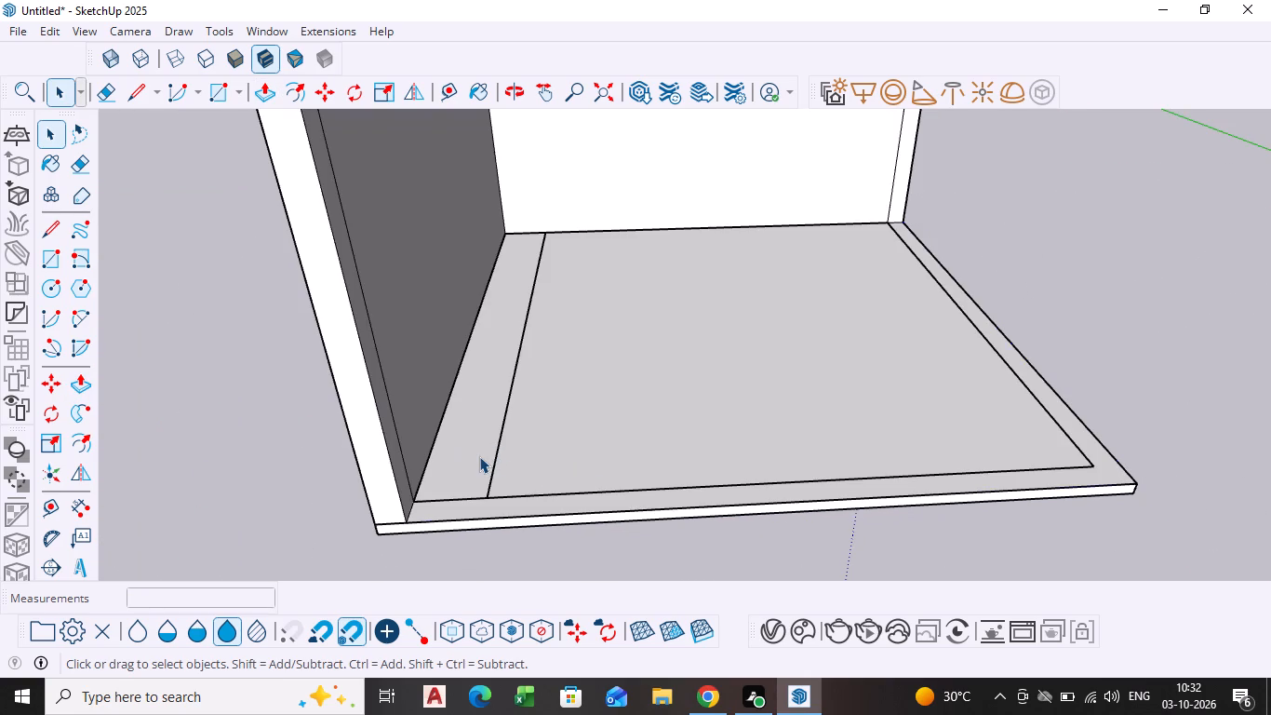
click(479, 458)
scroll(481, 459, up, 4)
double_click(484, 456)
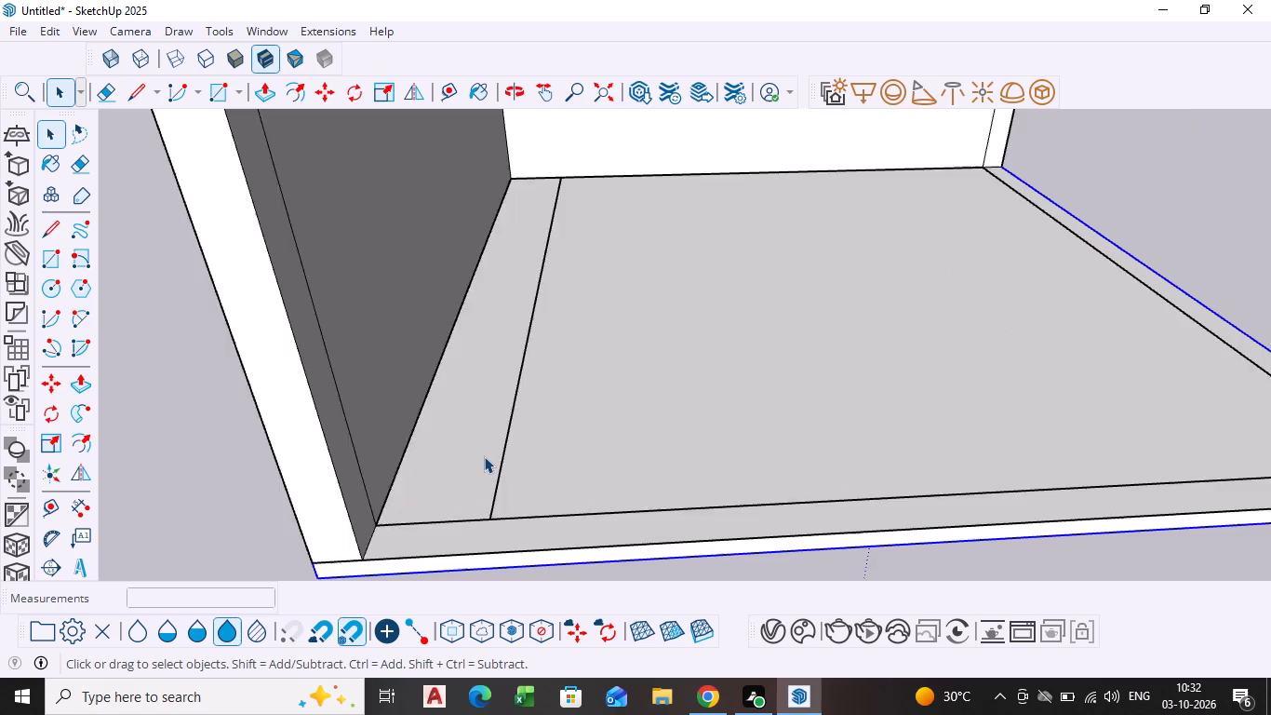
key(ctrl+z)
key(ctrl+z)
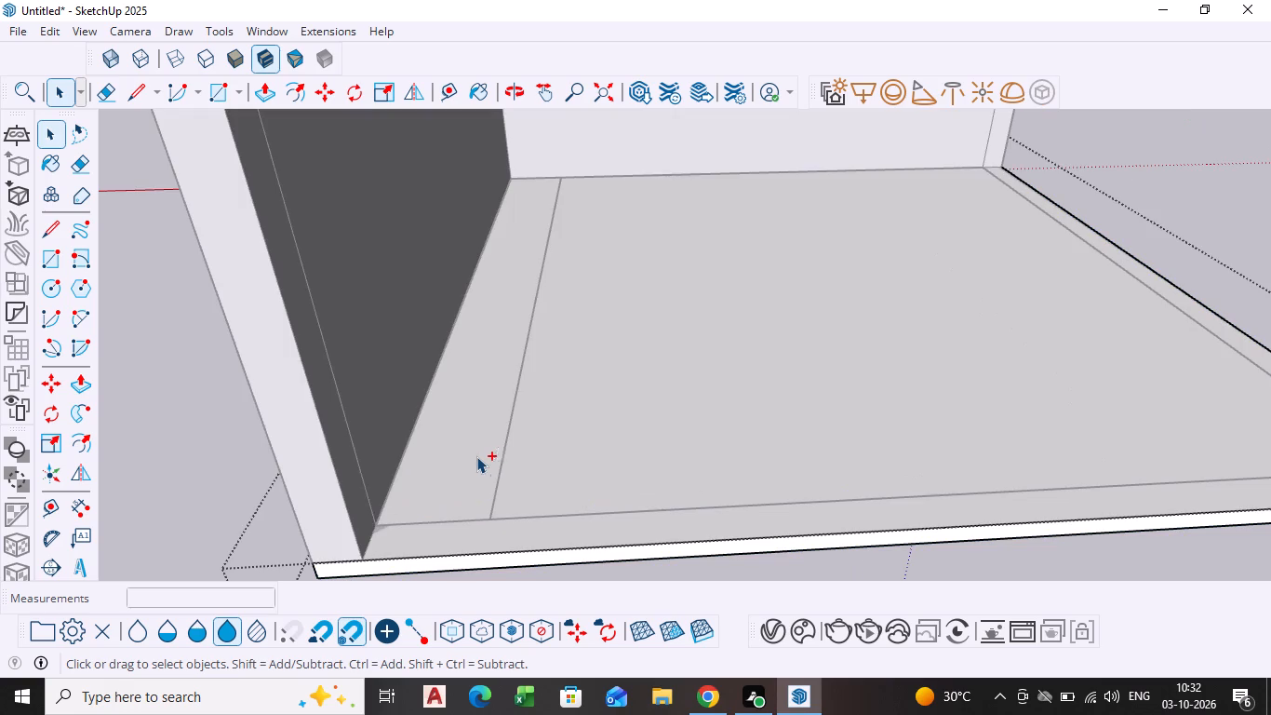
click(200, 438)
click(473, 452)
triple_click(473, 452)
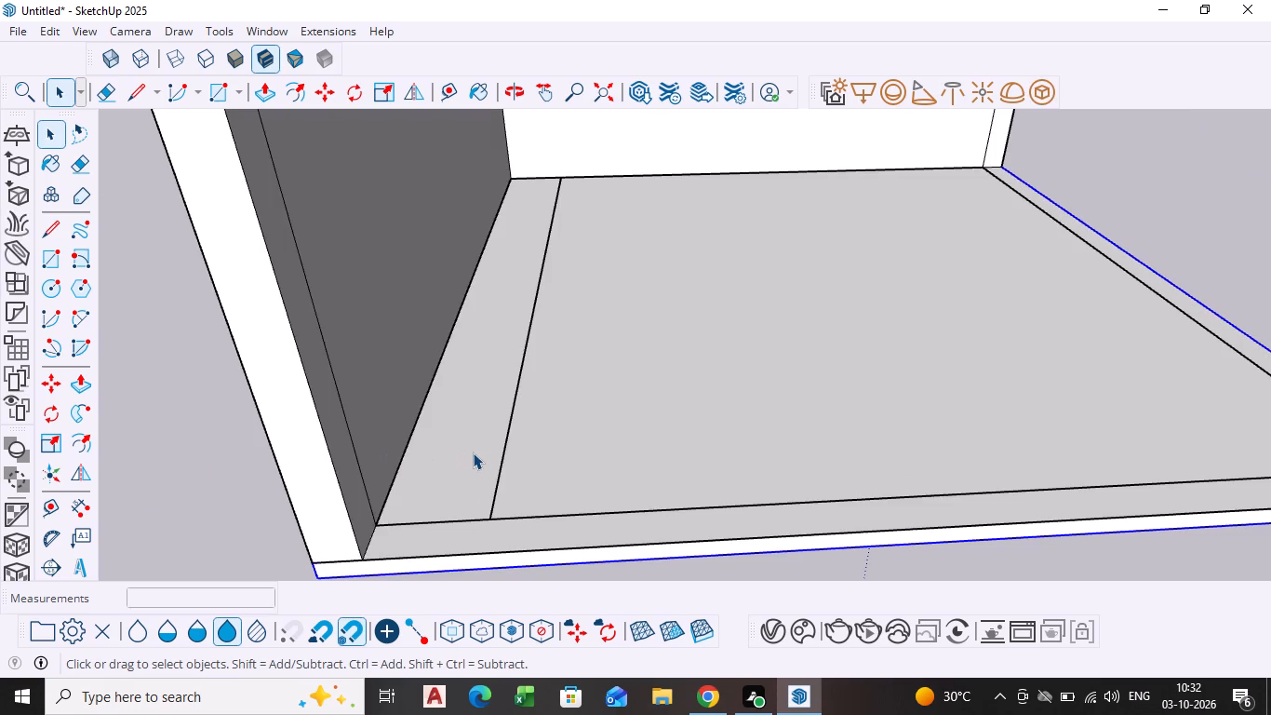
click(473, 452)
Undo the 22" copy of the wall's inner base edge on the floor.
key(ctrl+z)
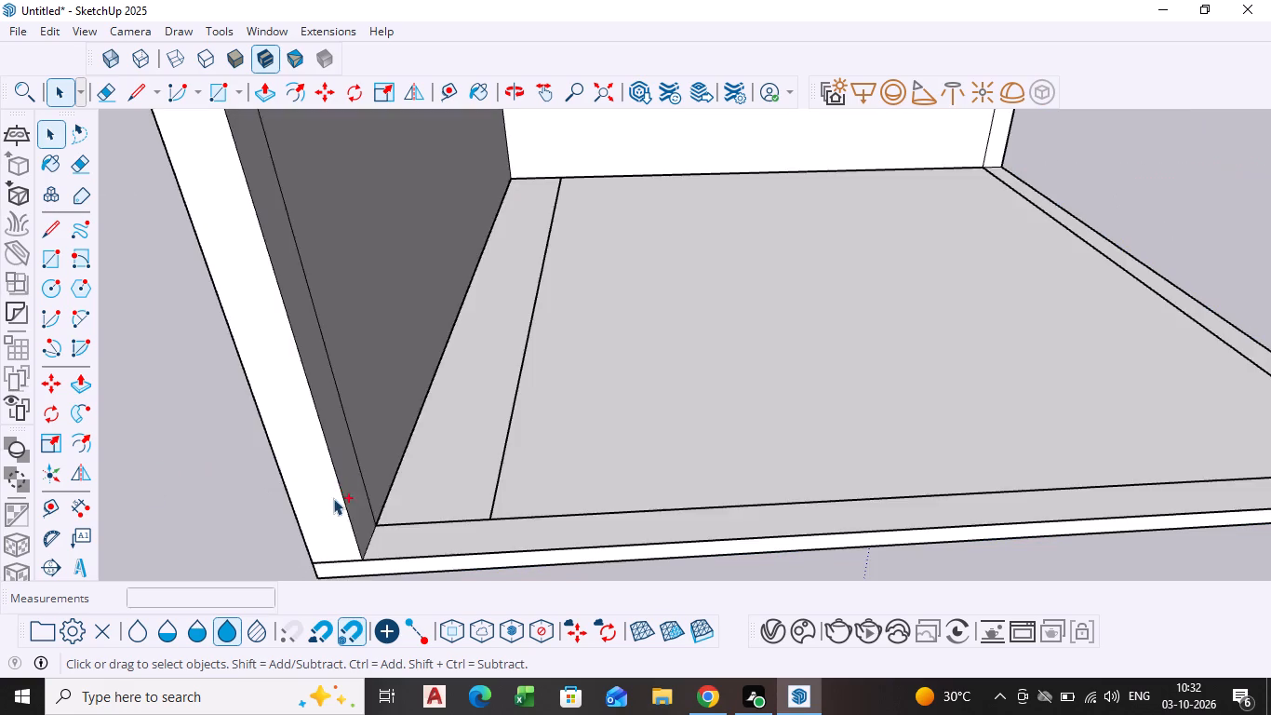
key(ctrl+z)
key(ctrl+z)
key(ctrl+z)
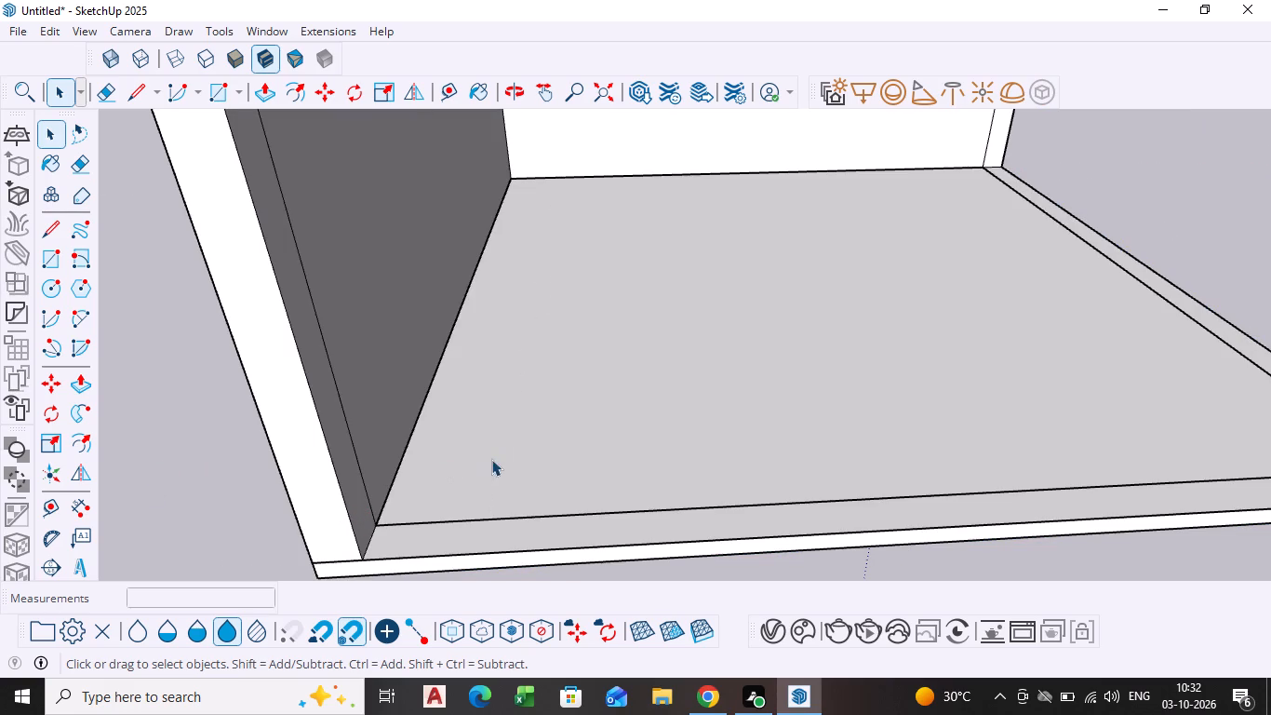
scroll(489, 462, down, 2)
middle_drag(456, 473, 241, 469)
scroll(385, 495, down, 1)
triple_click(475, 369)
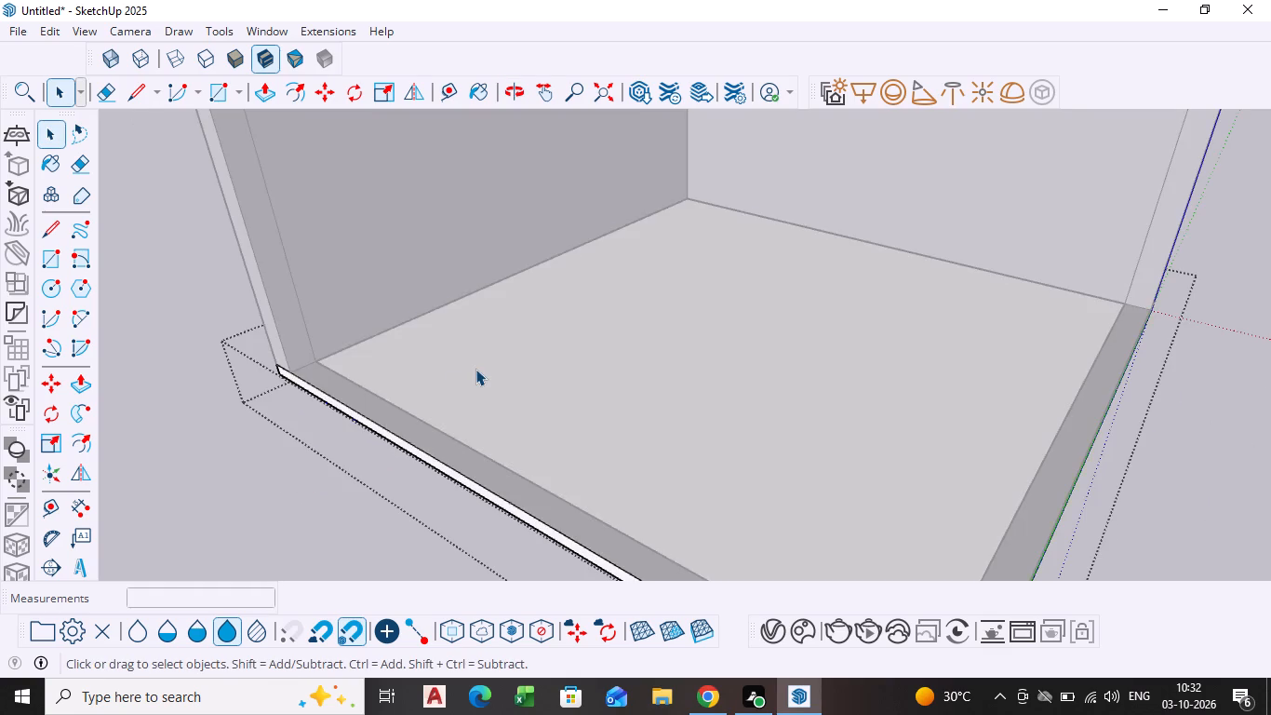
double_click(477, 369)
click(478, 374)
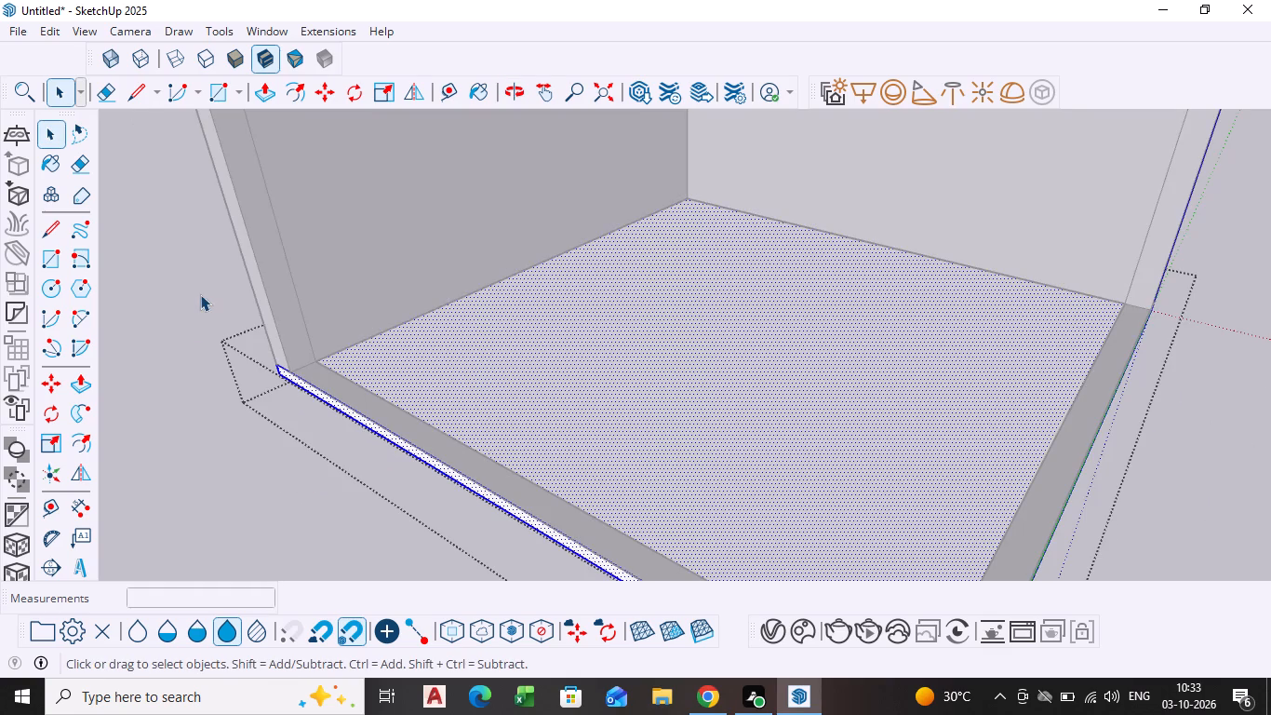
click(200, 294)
Draw a rectangle about 17' 10 7/8" square on the slab, between the inner base corners at the two walls' free ends.
scroll(614, 384, down, 4)
middle_drag(602, 408, 535, 458)
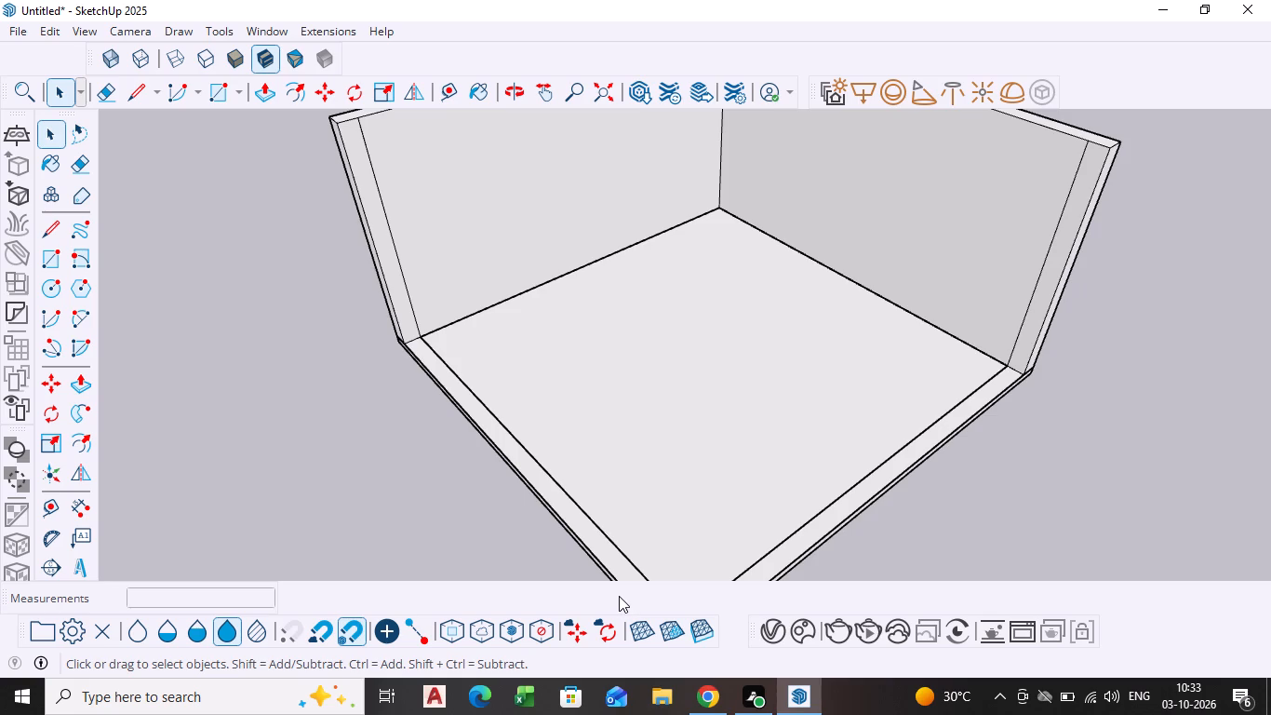
scroll(610, 714, down, 1)
scroll(647, 627, down, 1)
scroll(568, 425, down, 1)
shift+middle_drag(560, 424, 399, 422)
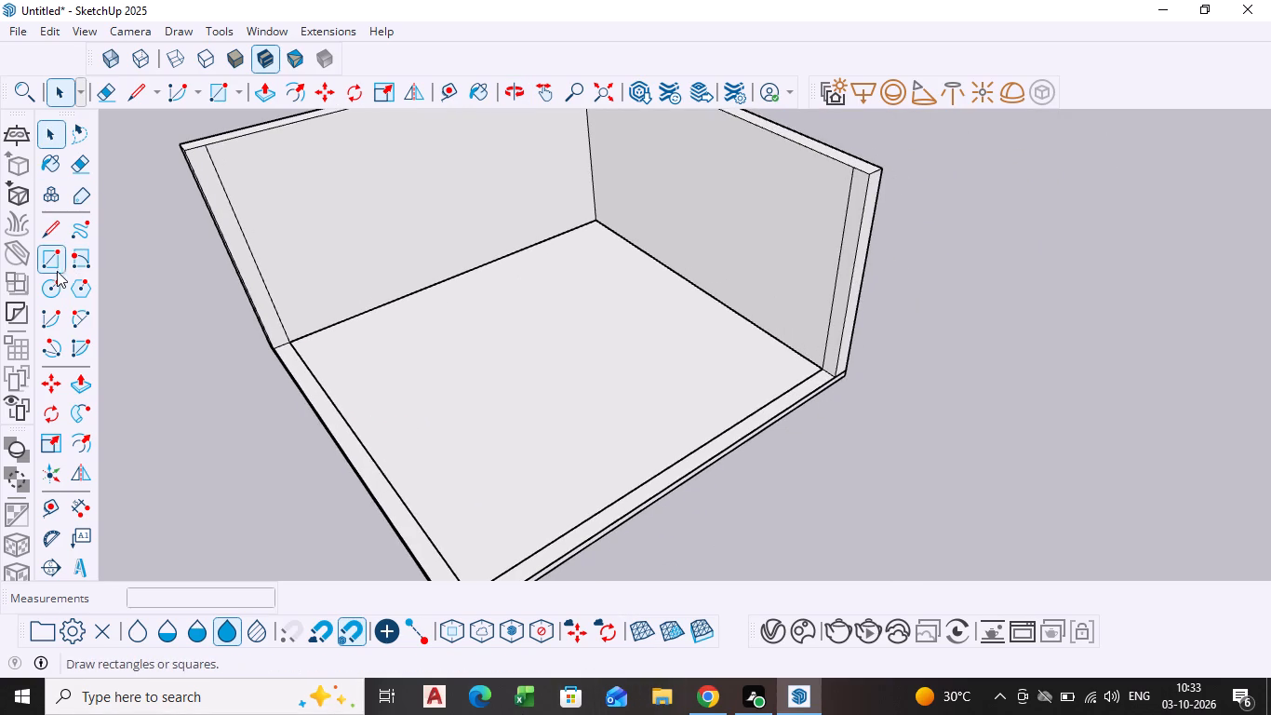
key(r)
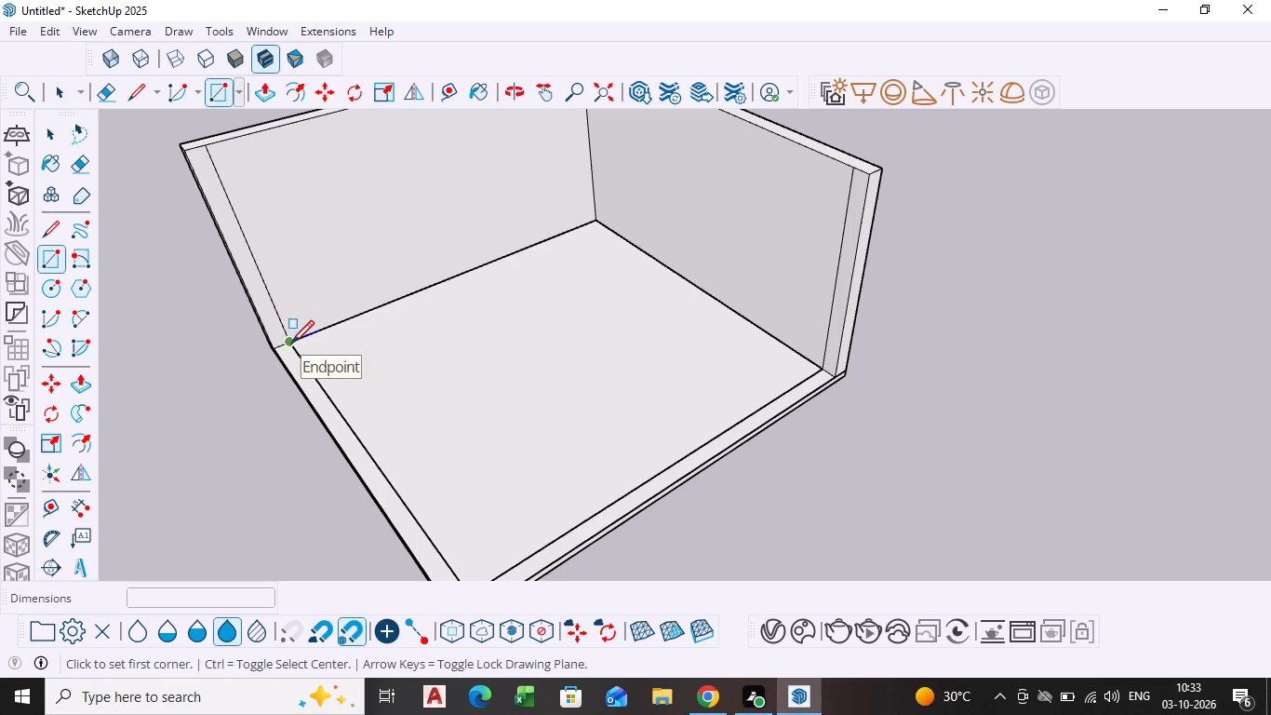
click(291, 345)
click(821, 362)
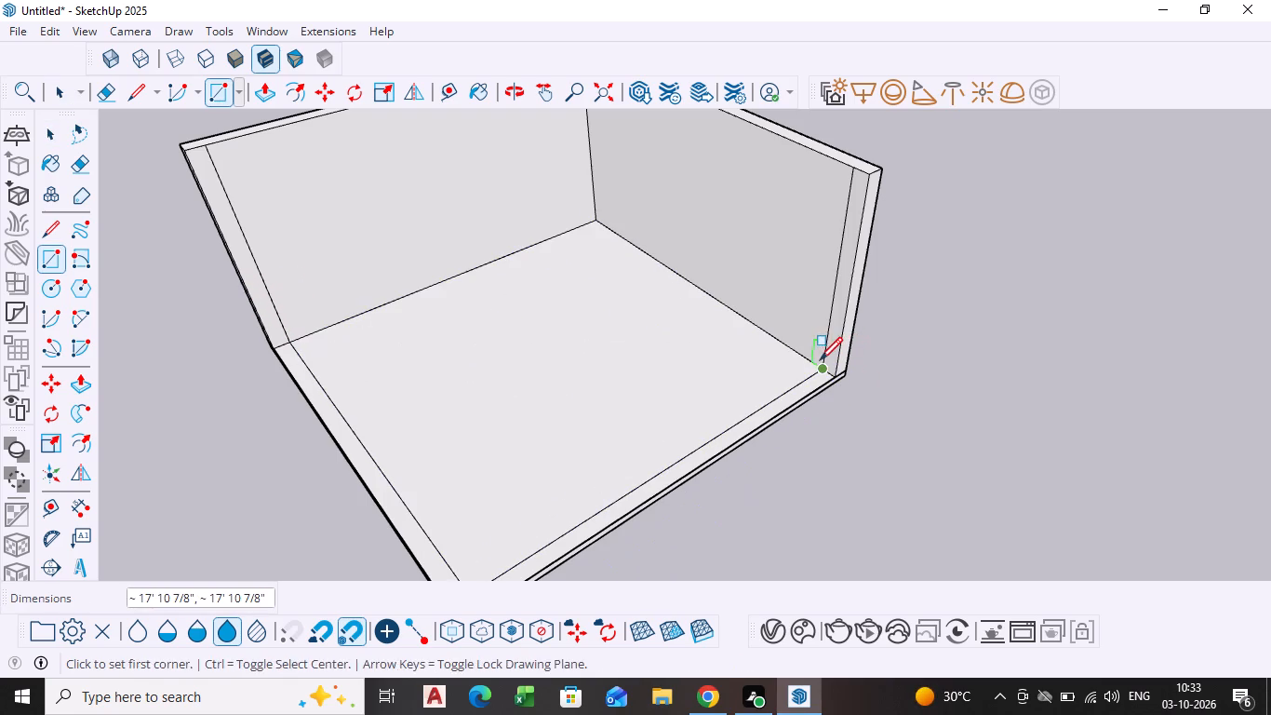
key(space)
Copy one wall's inner base edge 22" inward across the new floor face to divide off a strip beside the wall.
scroll(49, 356, down, 1)
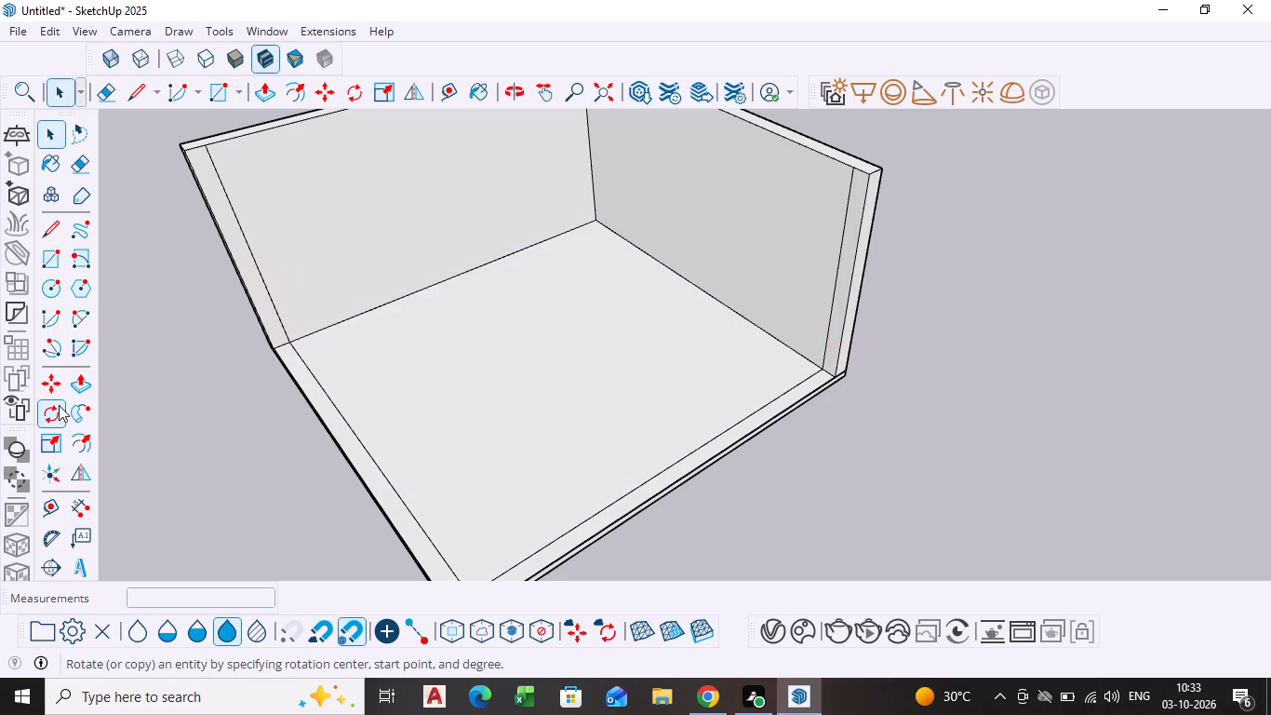
middle_drag(350, 409, 495, 307)
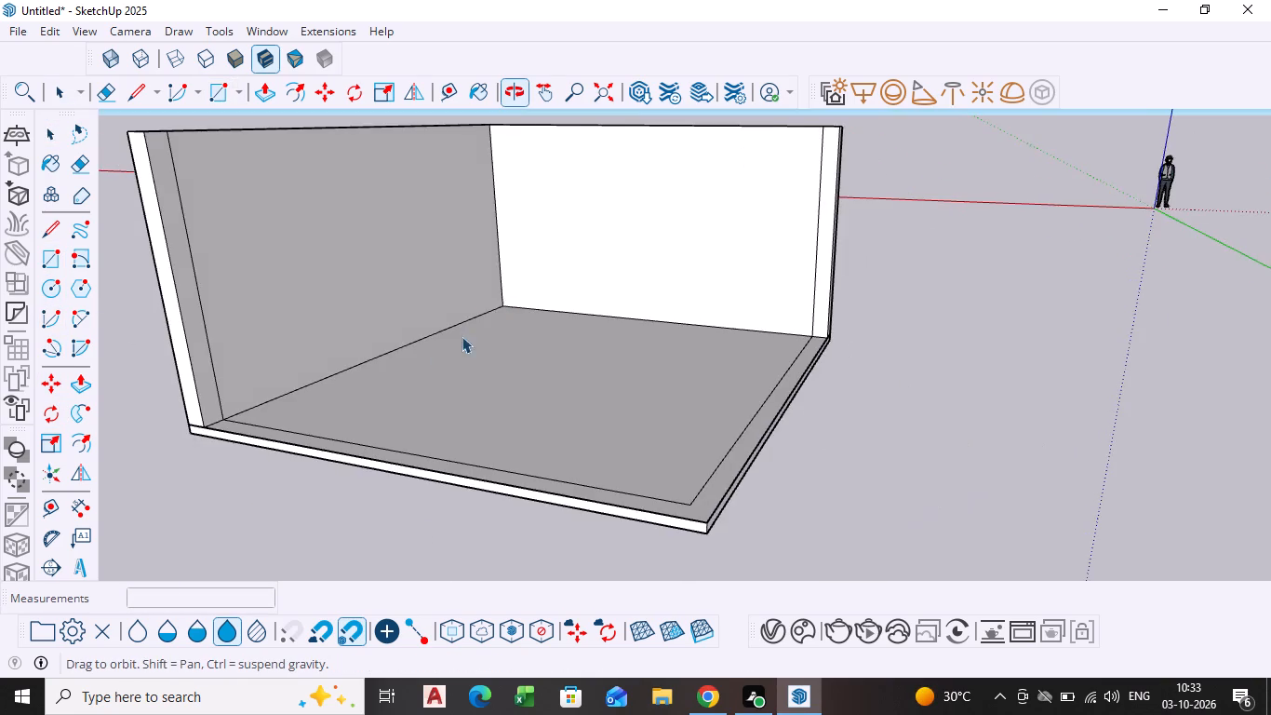
scroll(382, 386, up, 3)
middle_drag(367, 390, 449, 455)
scroll(367, 391, down, 1)
scroll(458, 445, down, 4)
shift+middle_drag(447, 413, 427, 347)
middle_drag(428, 348, 452, 435)
scroll(385, 465, up, 4)
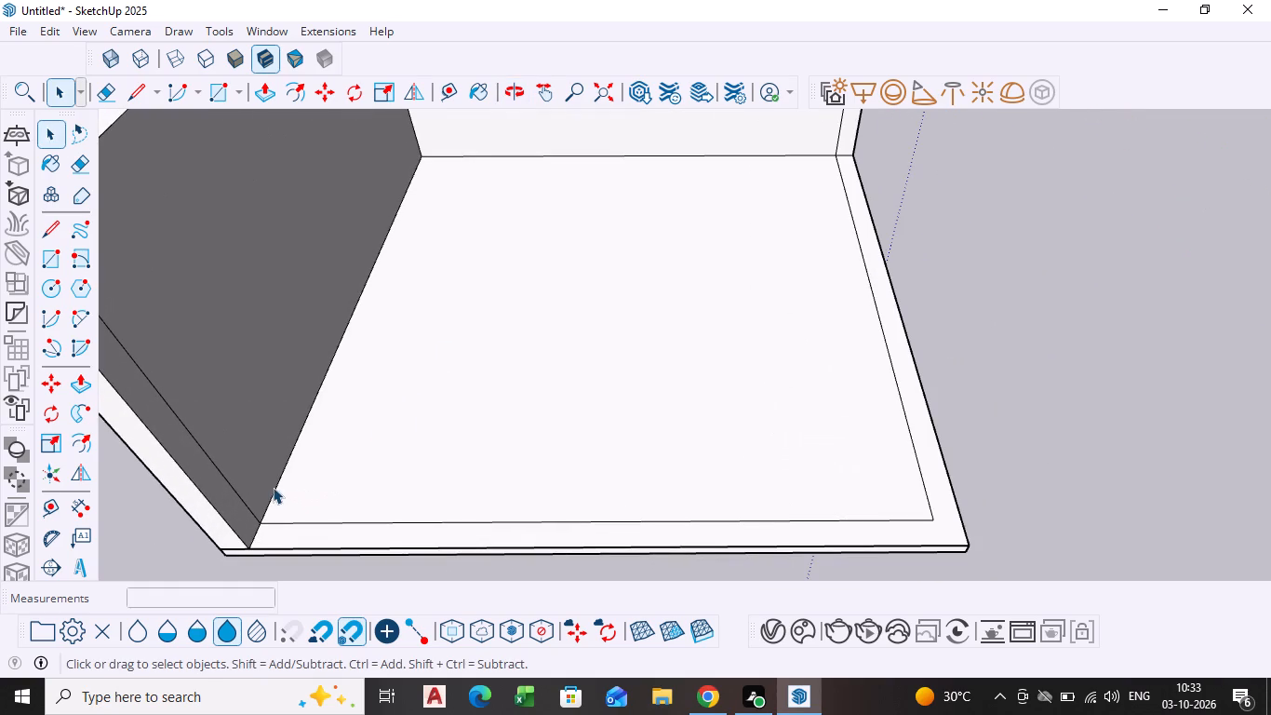
click(275, 493)
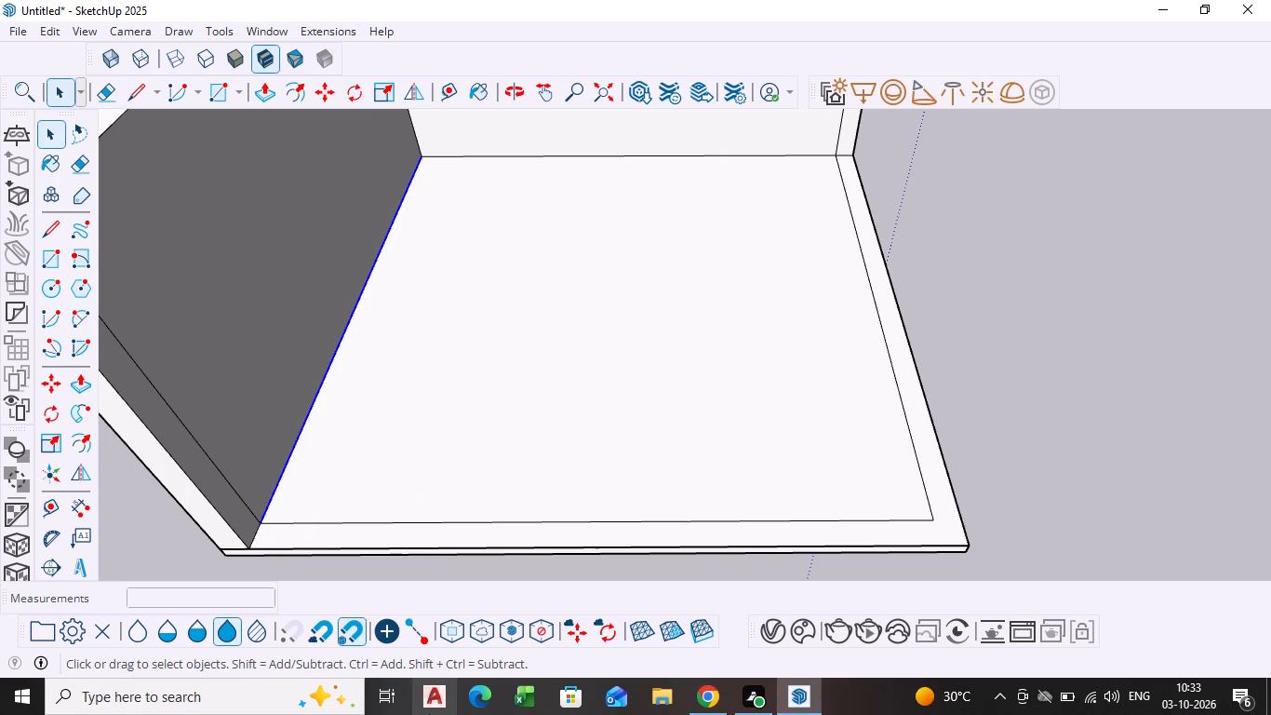
key(m)
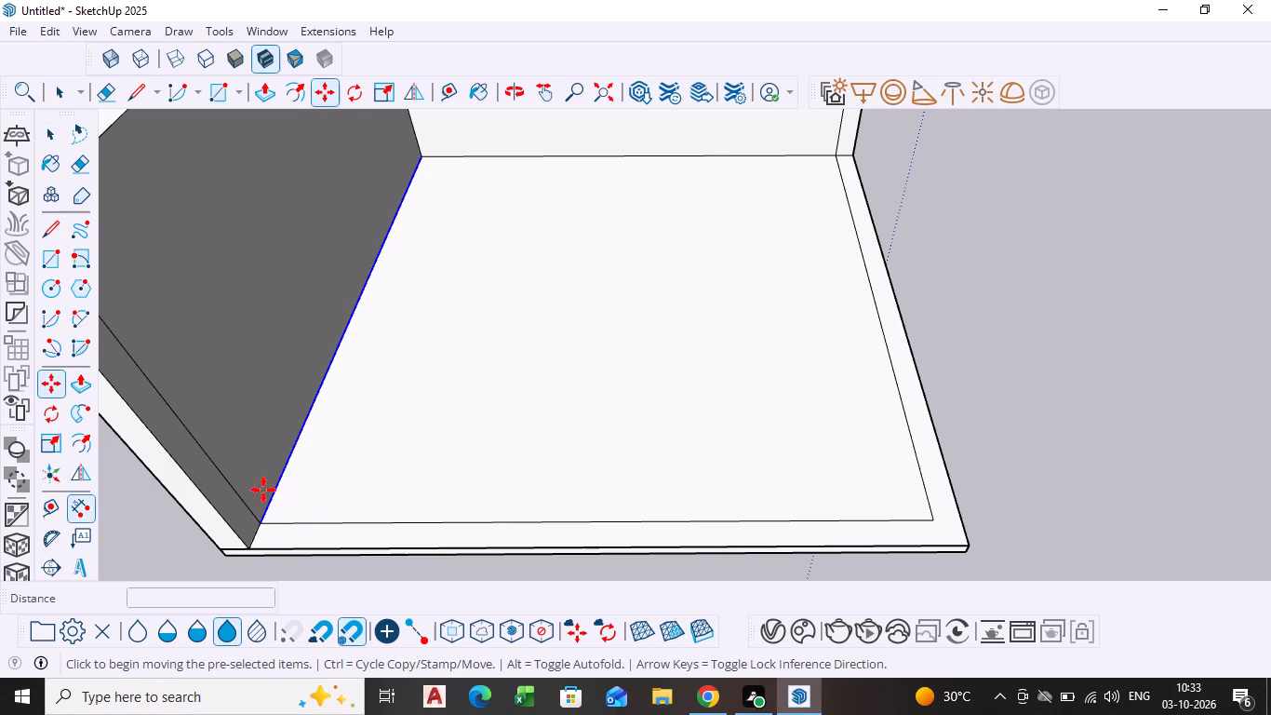
click(259, 519)
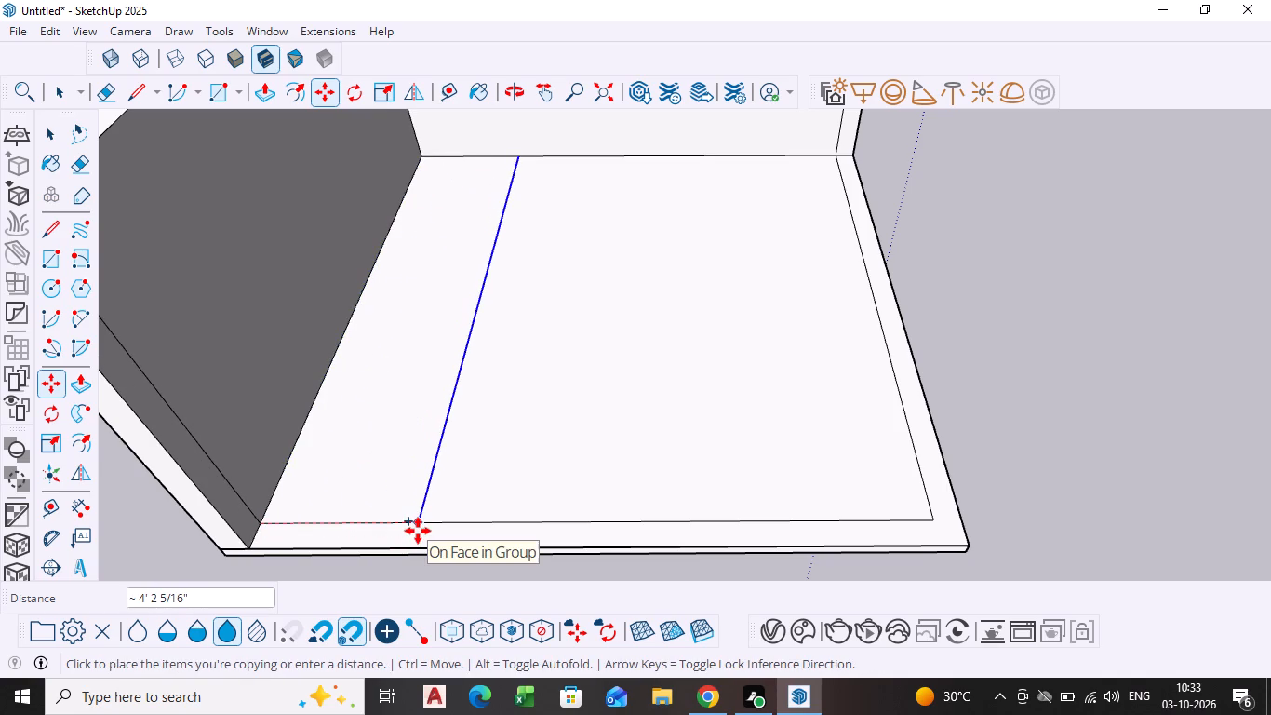
text(22)
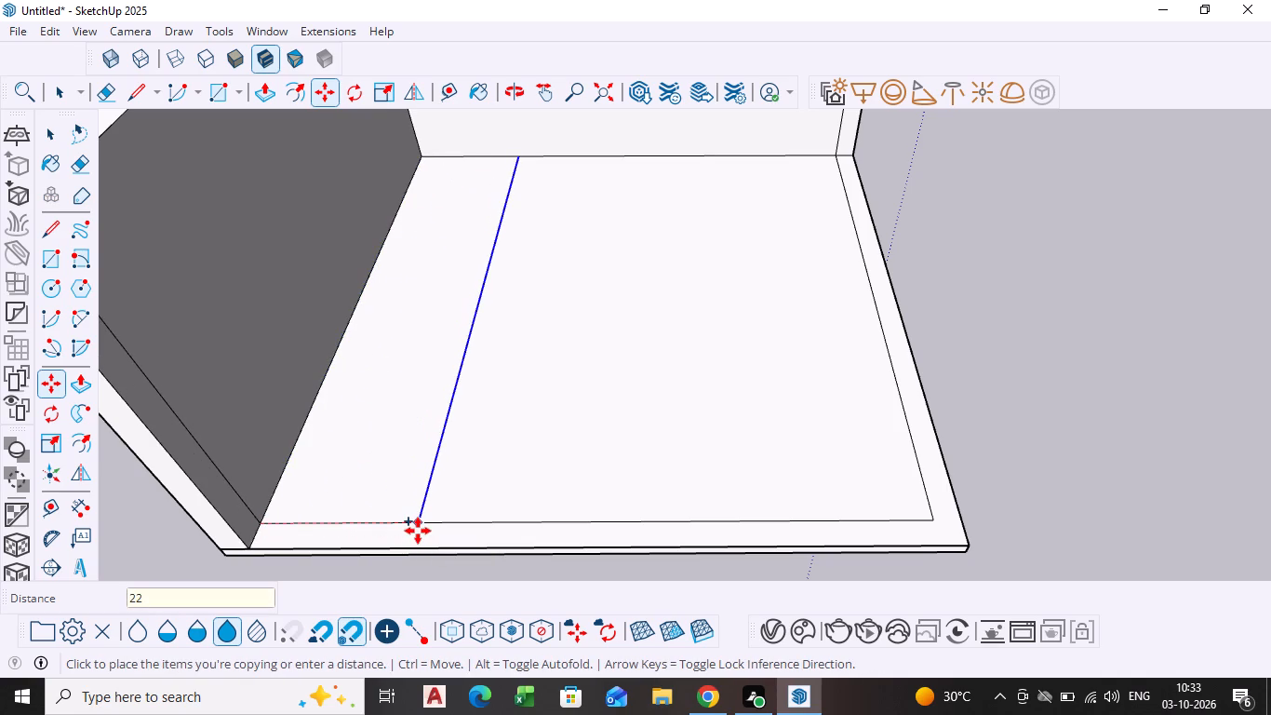
key(apostrophe)
key(BackSpace)
key(Return)
scroll(564, 498, down, 4)
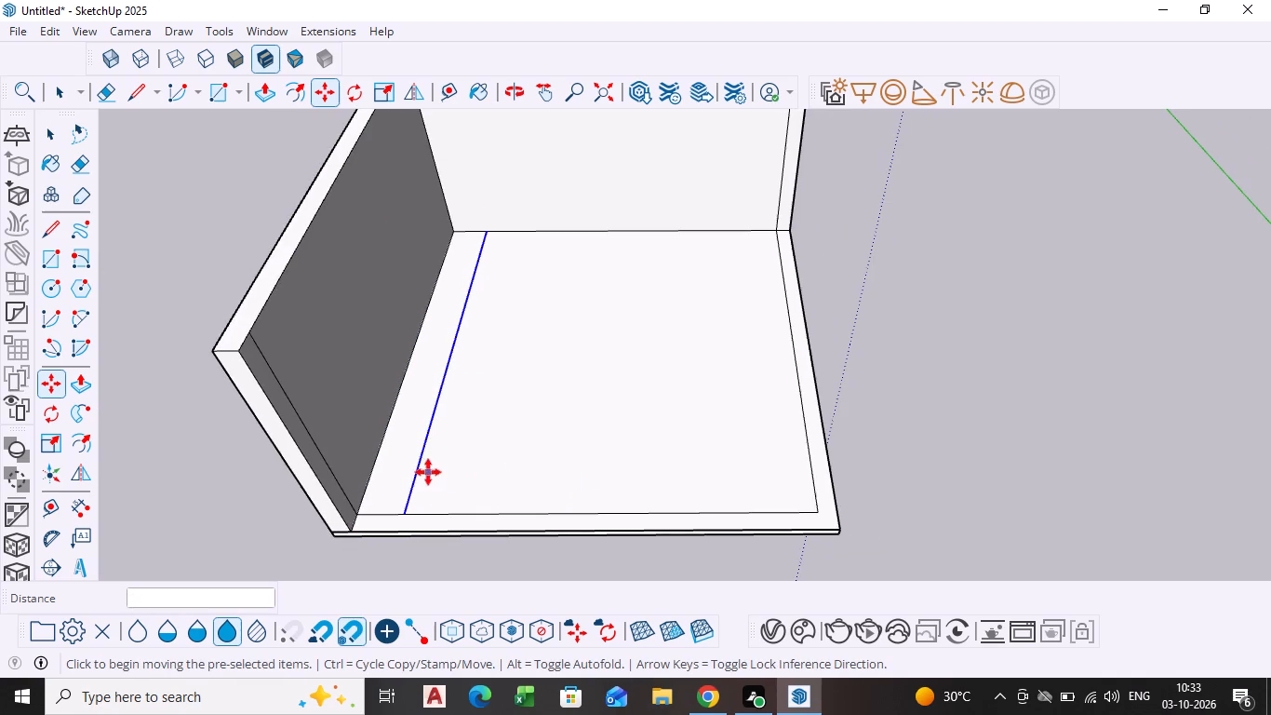
key(space)
Push/pull the 22" floor strip beside the wall up by 4".
click(396, 460)
key(p)
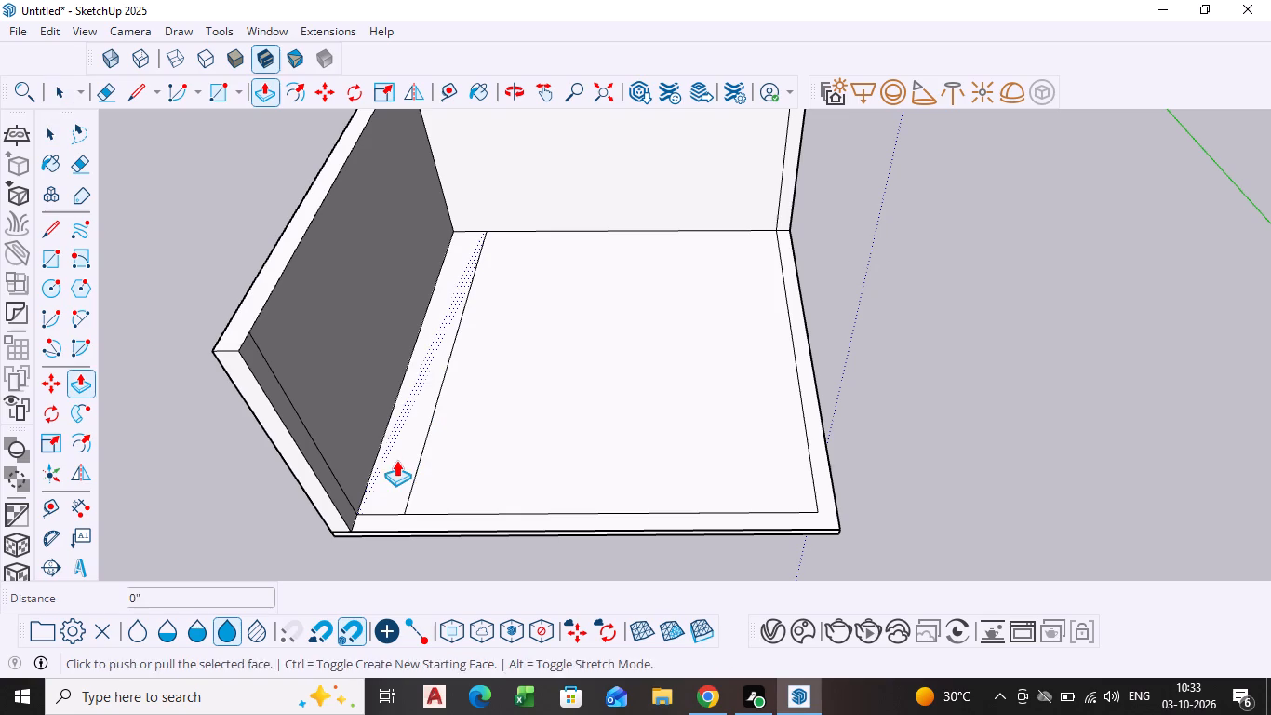
click(396, 461)
key(4)
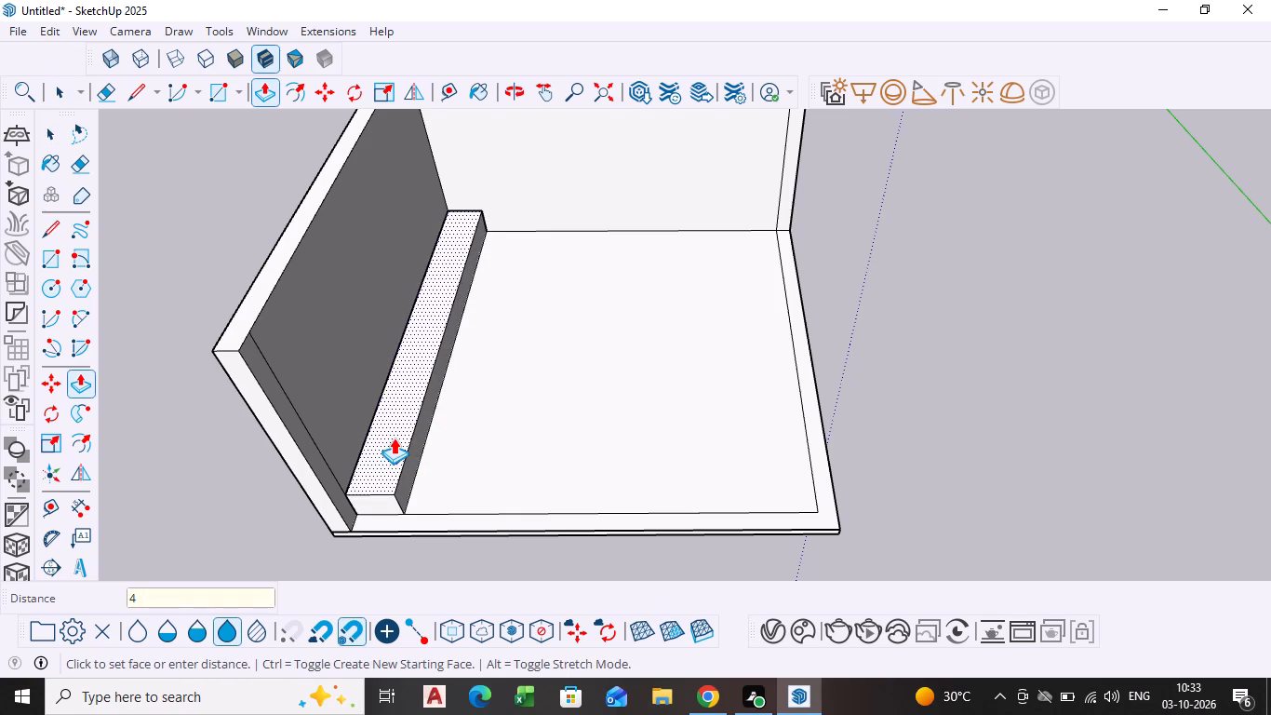
key(Return)
scroll(914, 475, down, 1)
middle_drag(913, 473, 811, 474)
scroll(577, 352, up, 3)
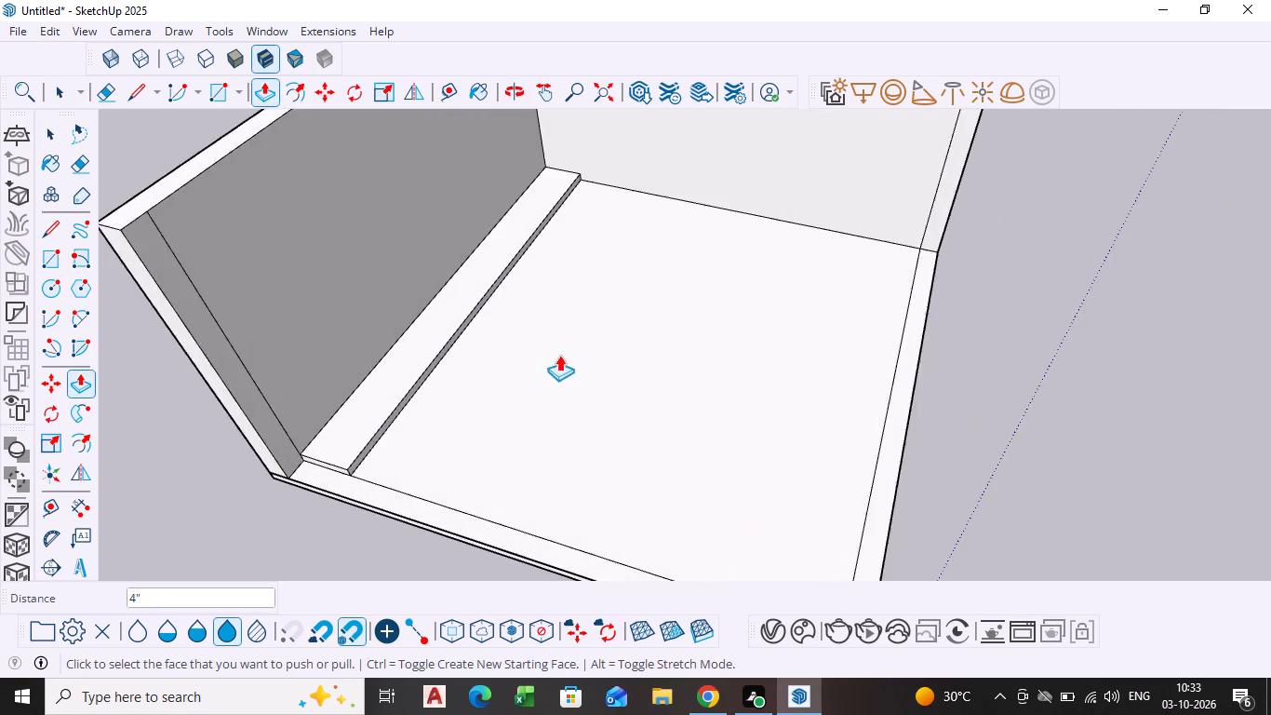
scroll(559, 355, up, 3)
key(space)
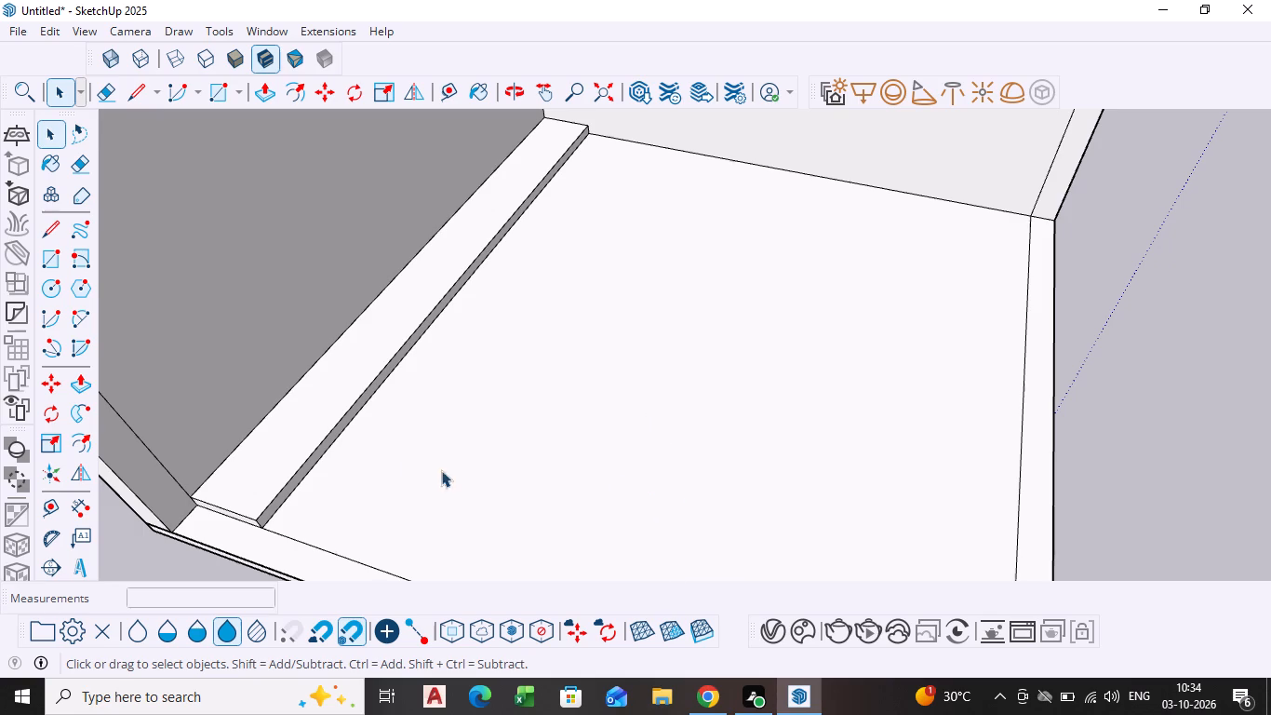
Select all geometry connected to the raised strip, including the walls and floor face, and make it a group.
scroll(406, 460, down, 3)
middle_drag(403, 501, 283, 428)
scroll(273, 337, up, 5)
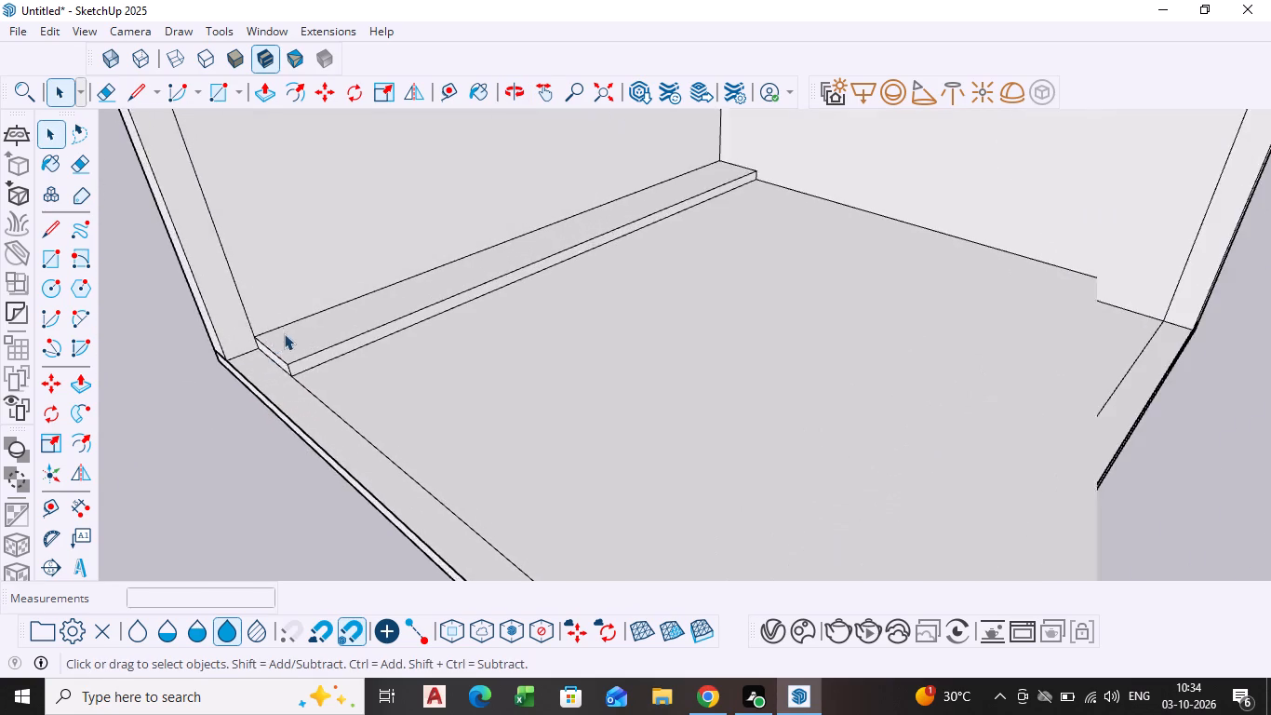
scroll(284, 333, up, 2)
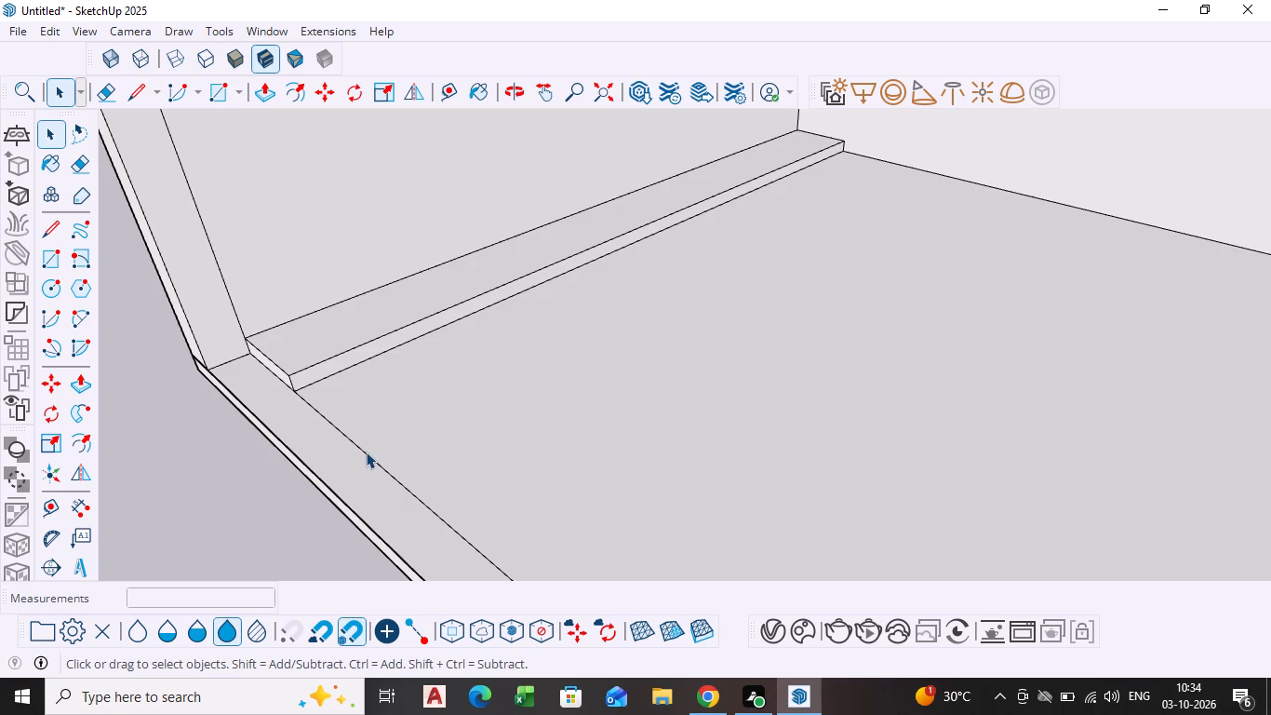
scroll(365, 453, down, 1)
middle_drag(362, 454, 335, 492)
triple_click(338, 331)
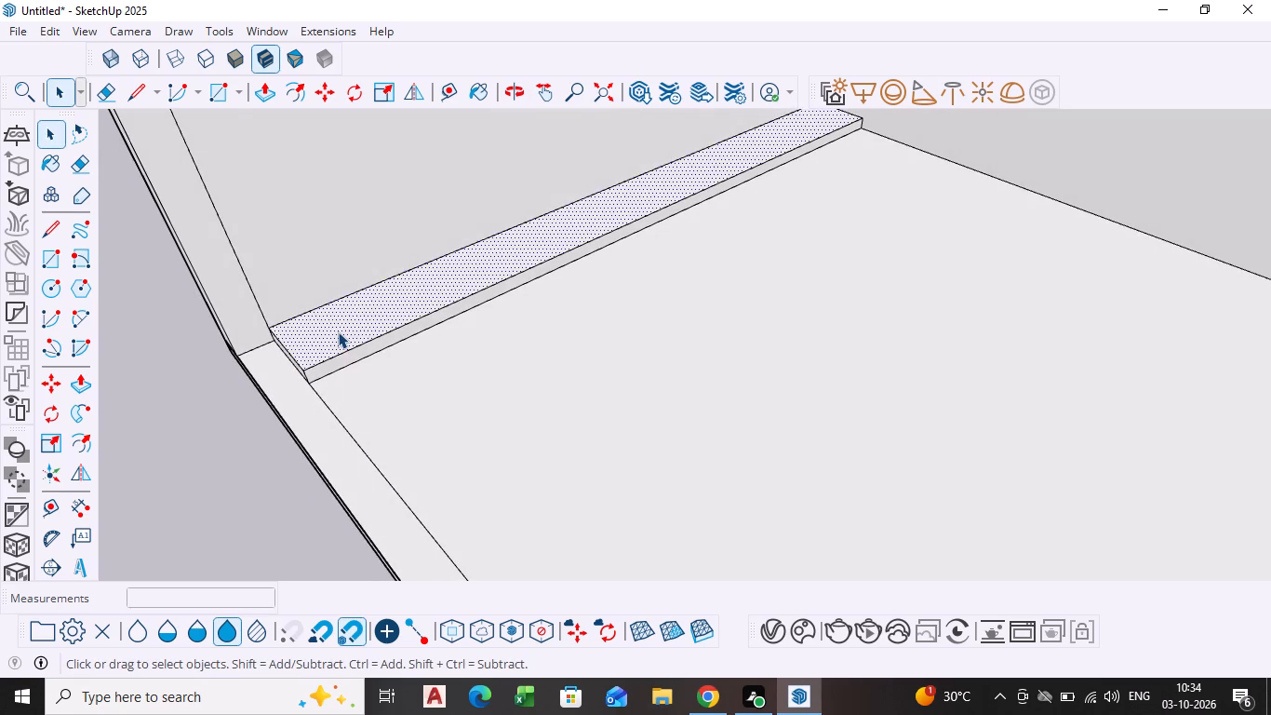
click(338, 331)
click(338, 331)
double_click(338, 331)
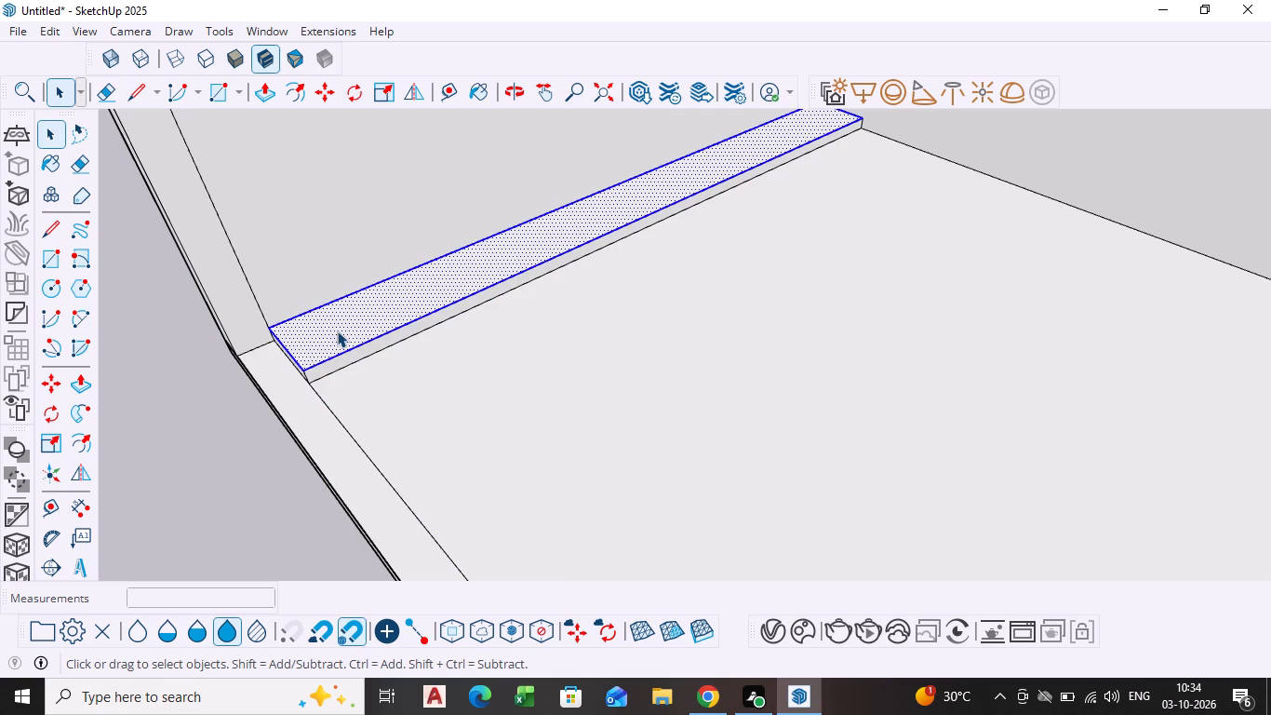
click(337, 331)
triple_click(337, 331)
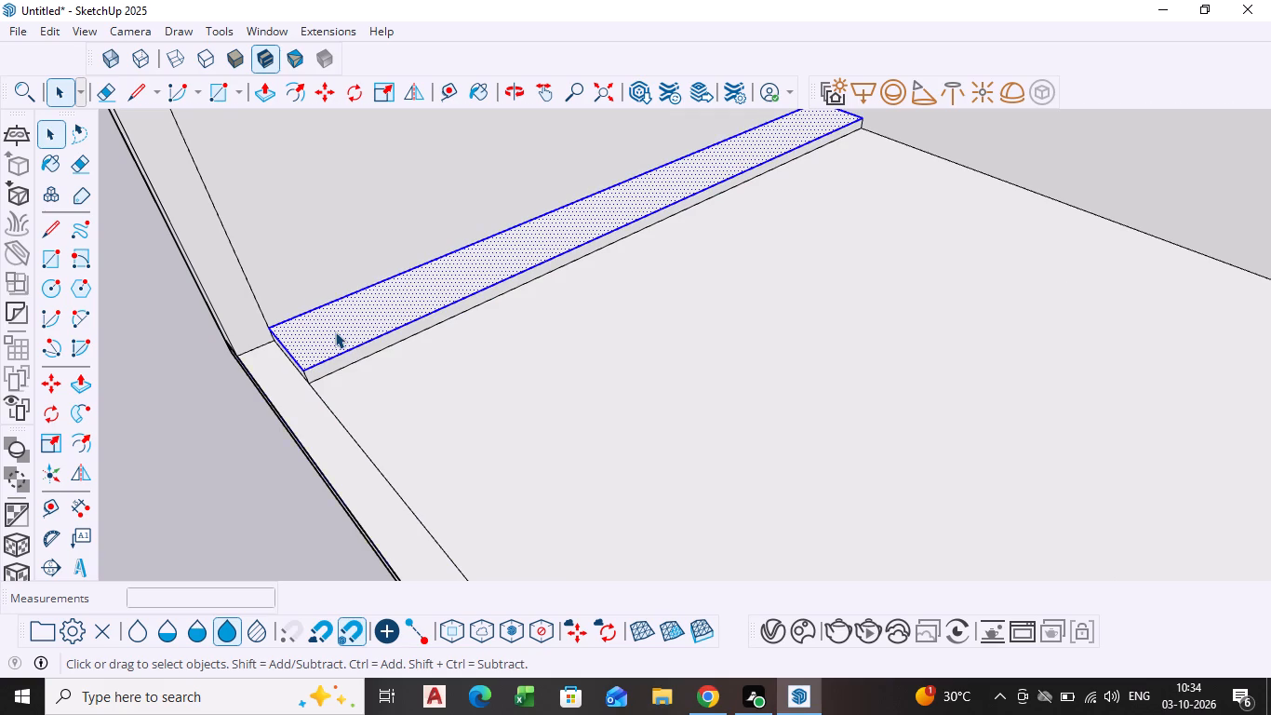
click(335, 331)
right_click(335, 331)
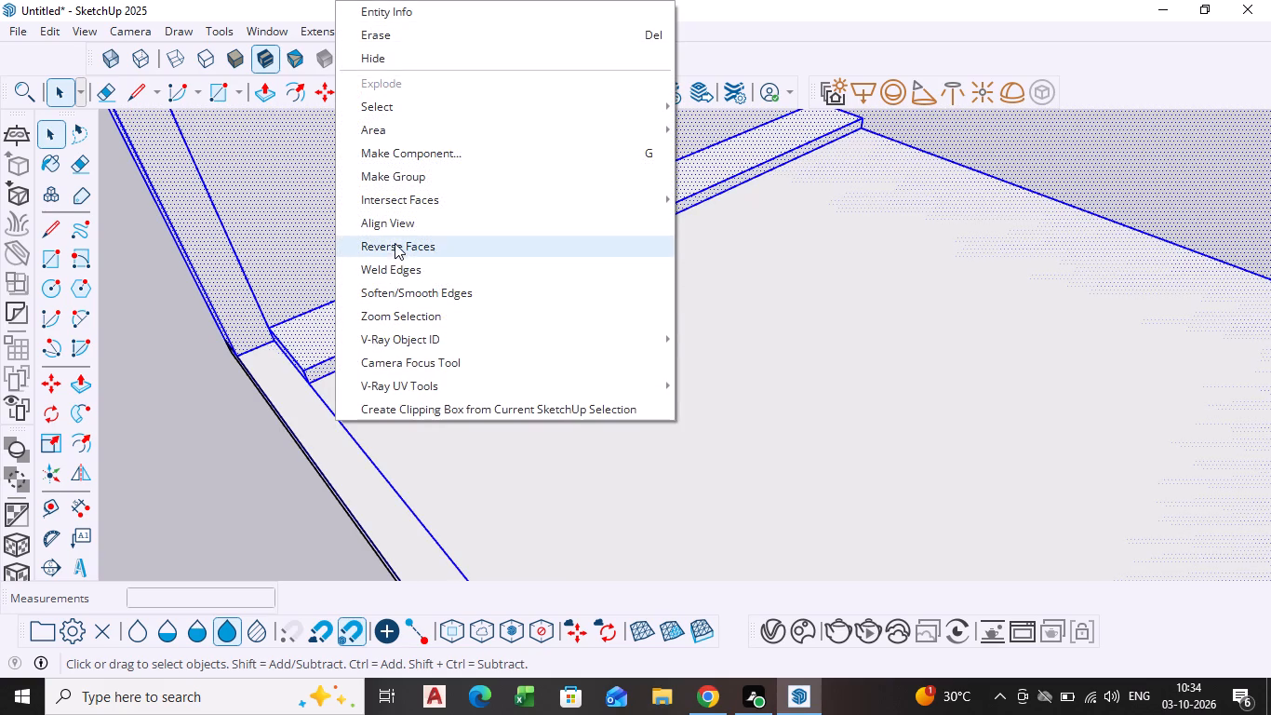
click(391, 183)
click(130, 443)
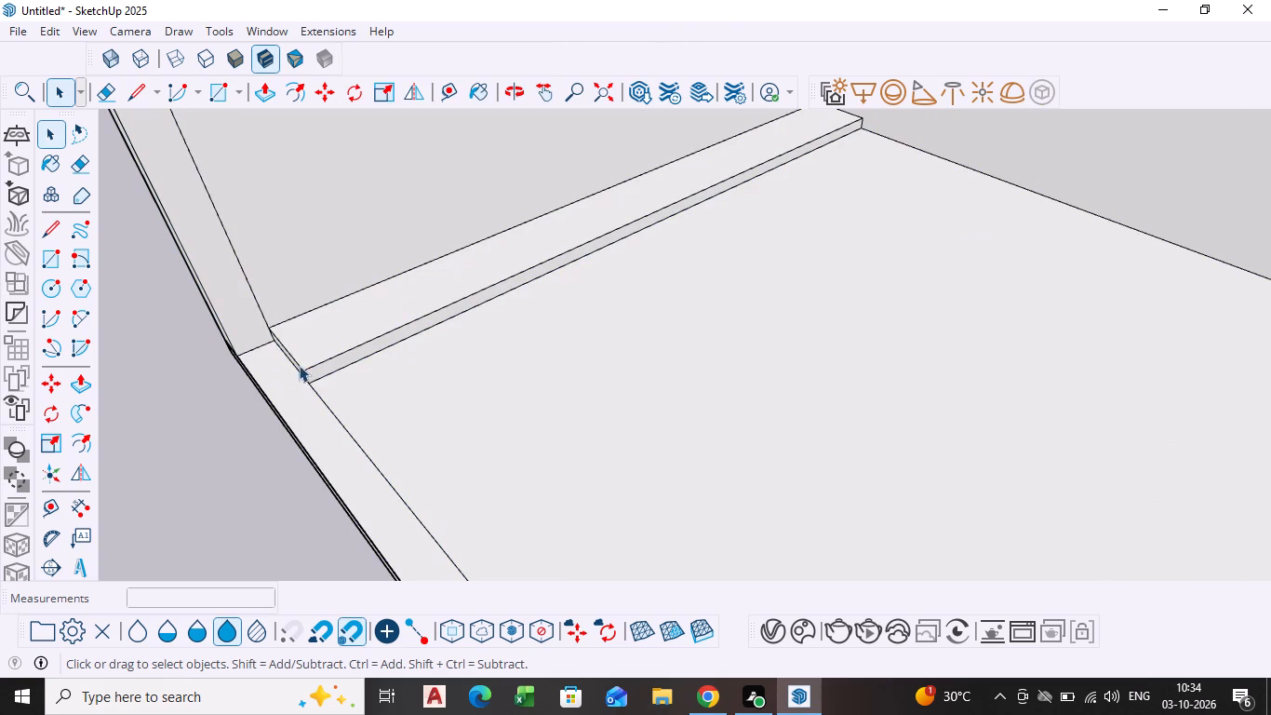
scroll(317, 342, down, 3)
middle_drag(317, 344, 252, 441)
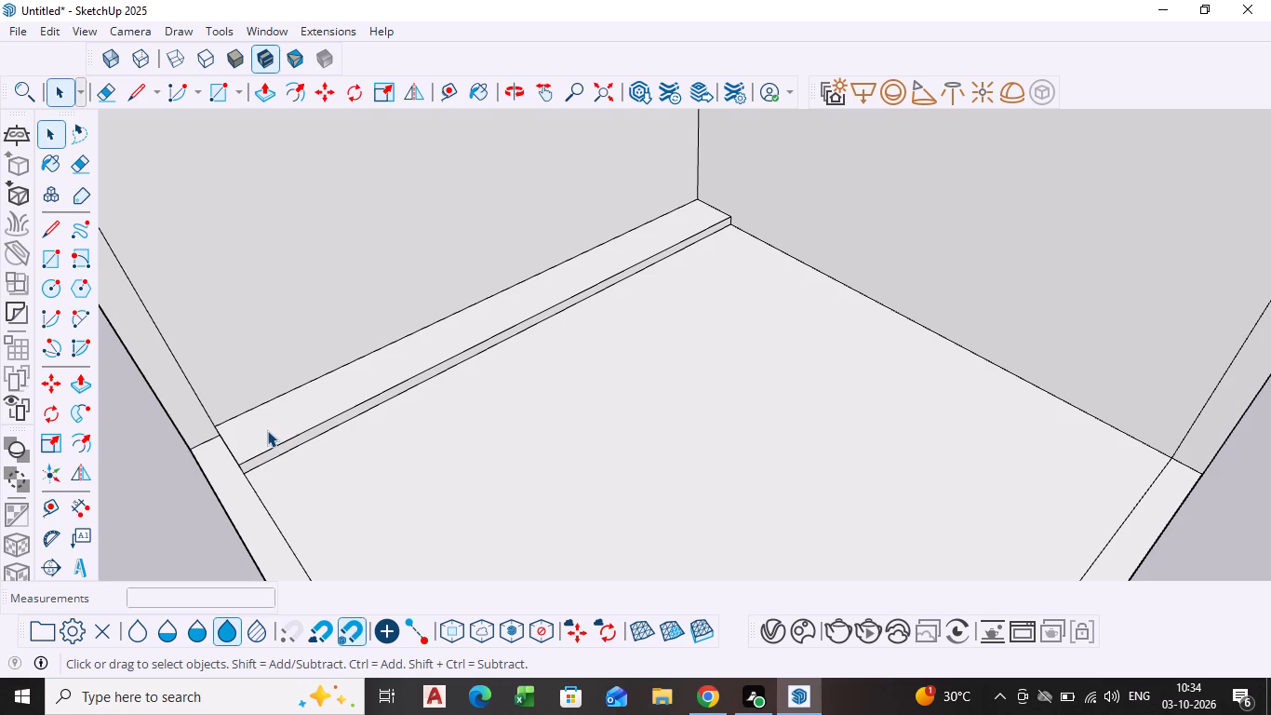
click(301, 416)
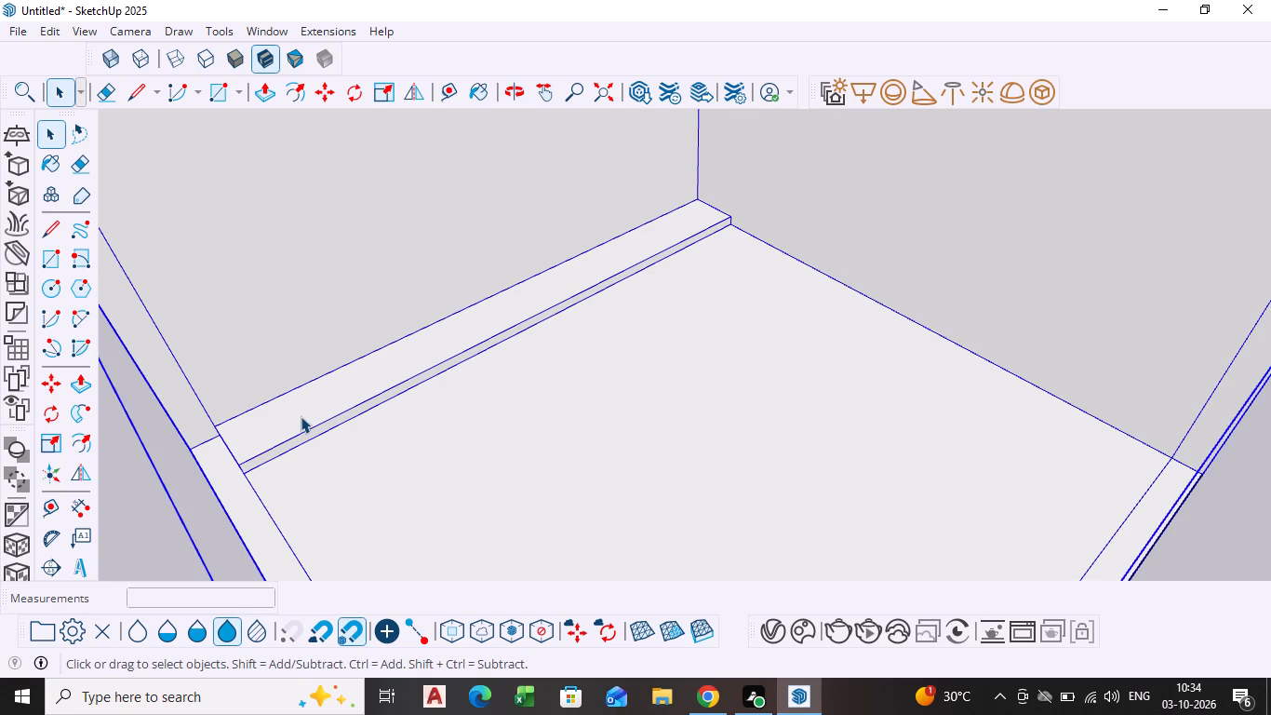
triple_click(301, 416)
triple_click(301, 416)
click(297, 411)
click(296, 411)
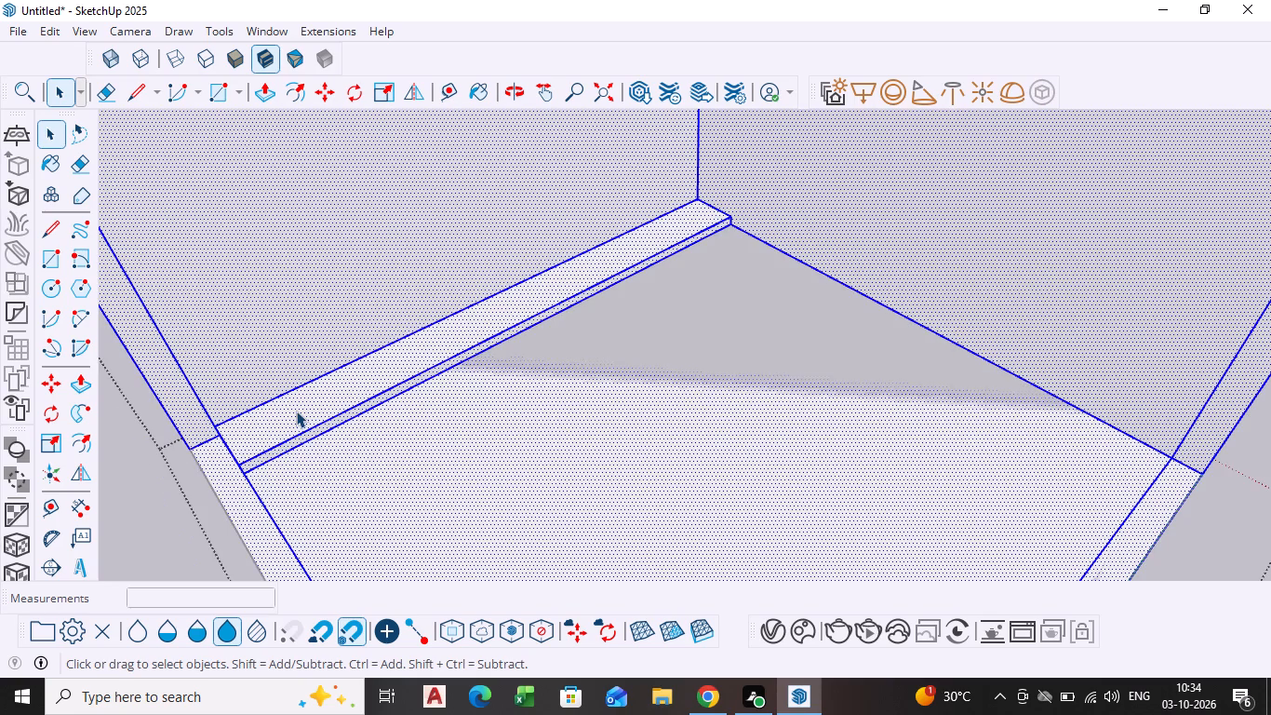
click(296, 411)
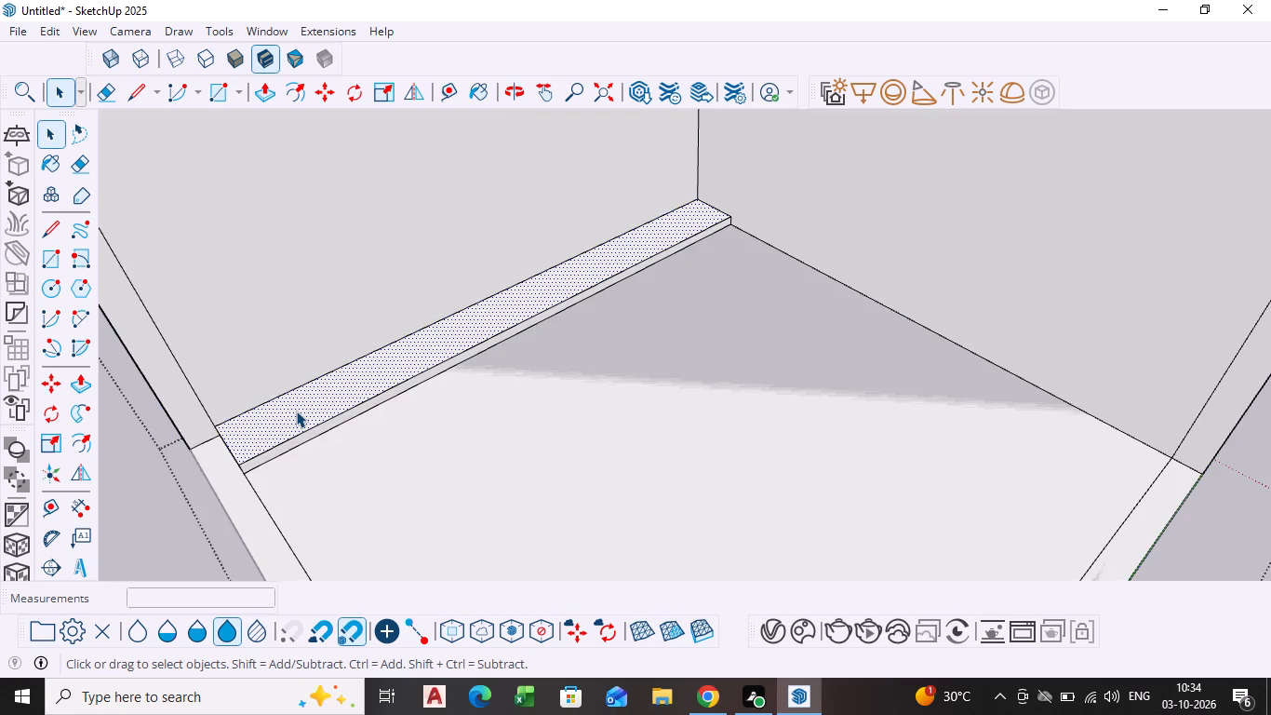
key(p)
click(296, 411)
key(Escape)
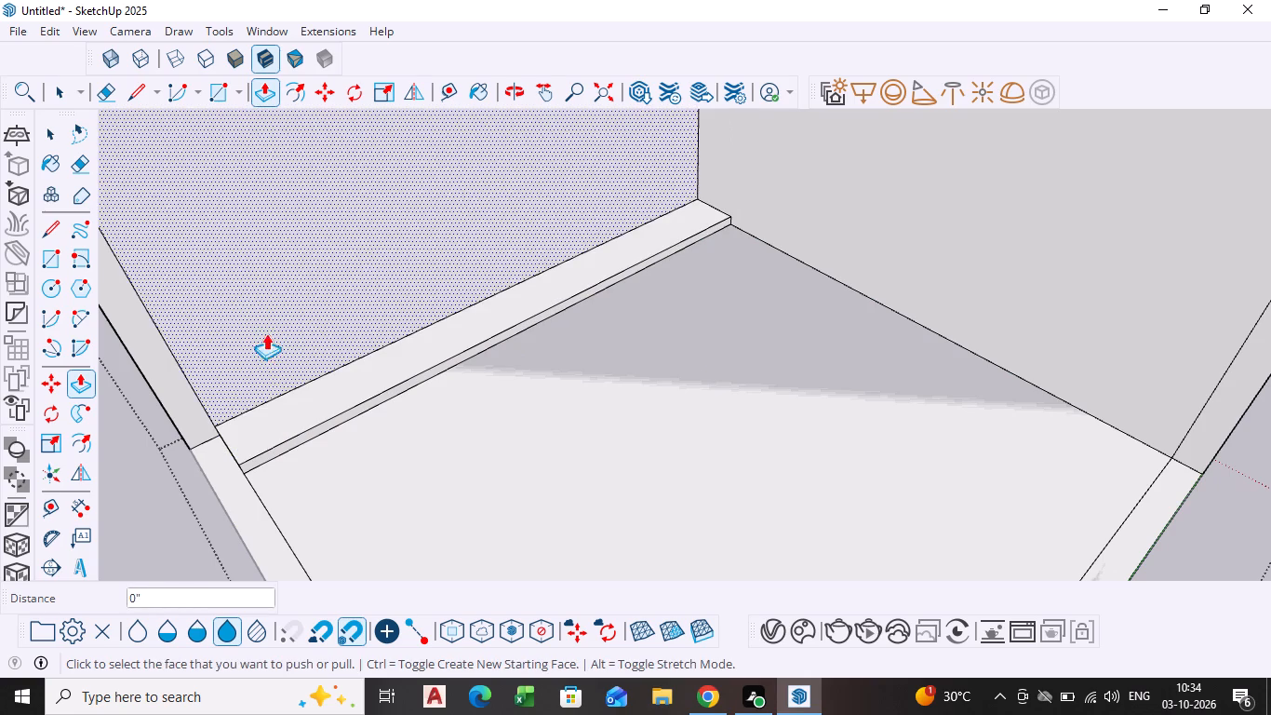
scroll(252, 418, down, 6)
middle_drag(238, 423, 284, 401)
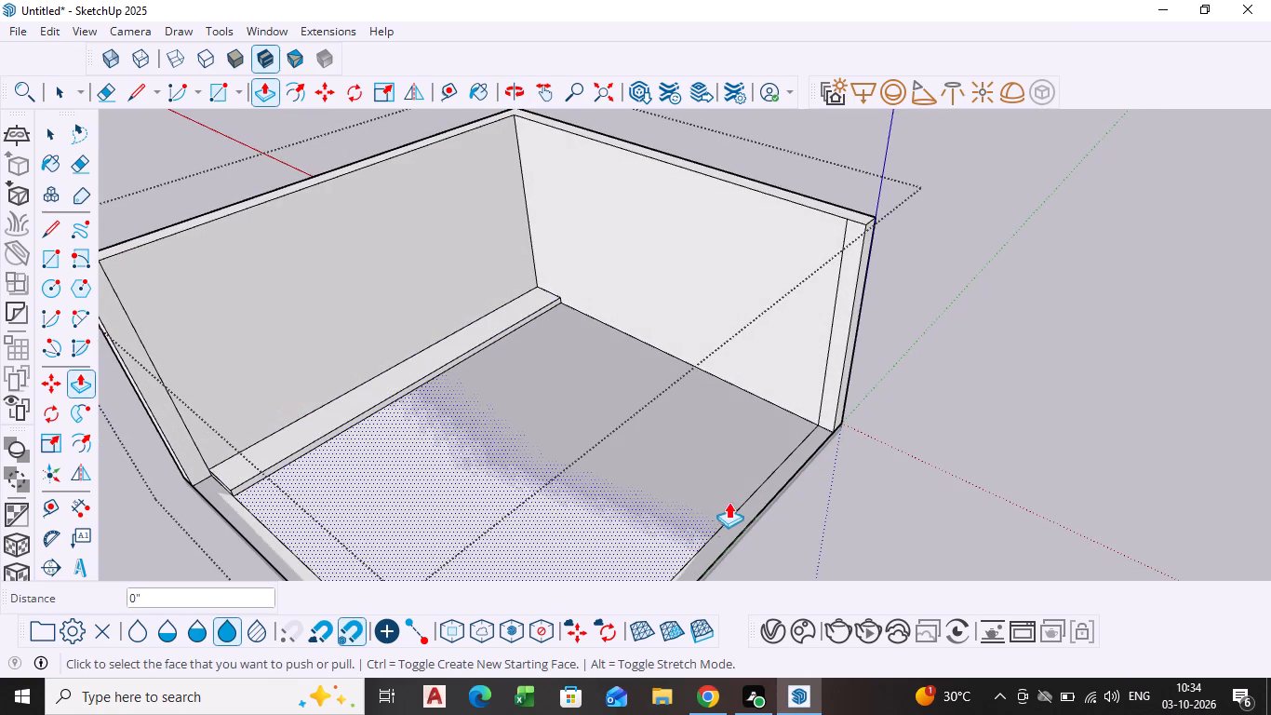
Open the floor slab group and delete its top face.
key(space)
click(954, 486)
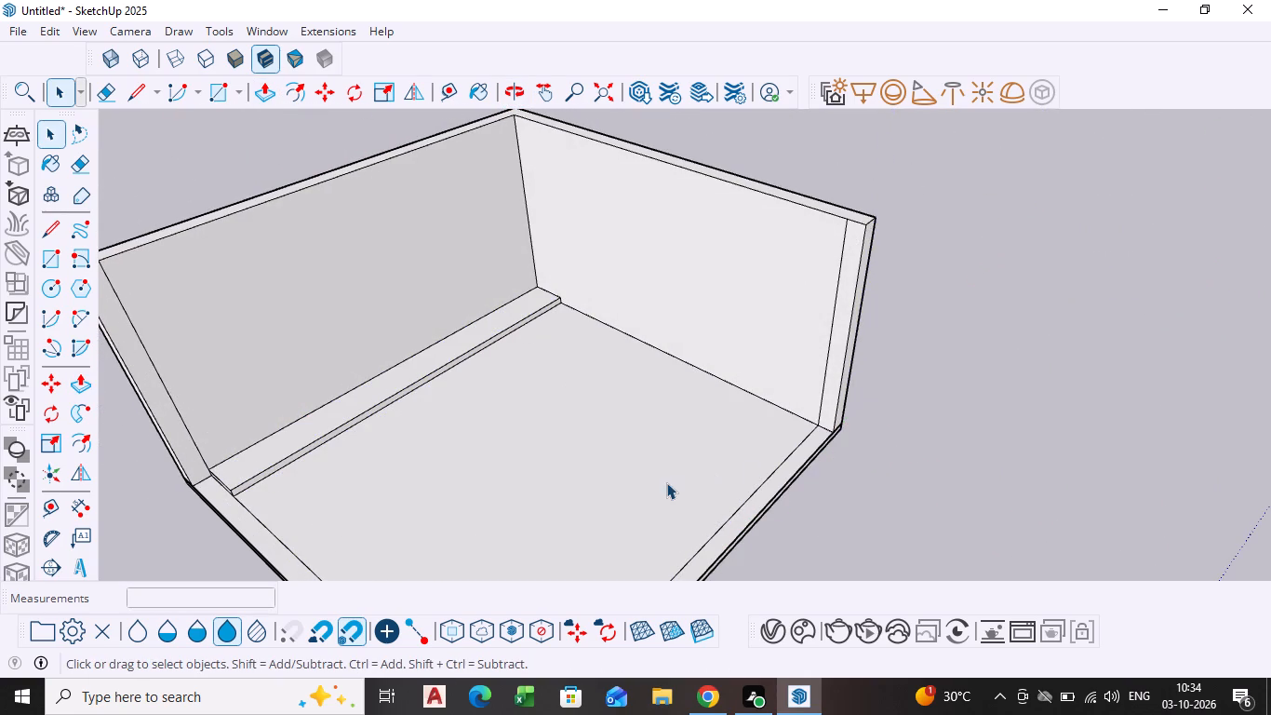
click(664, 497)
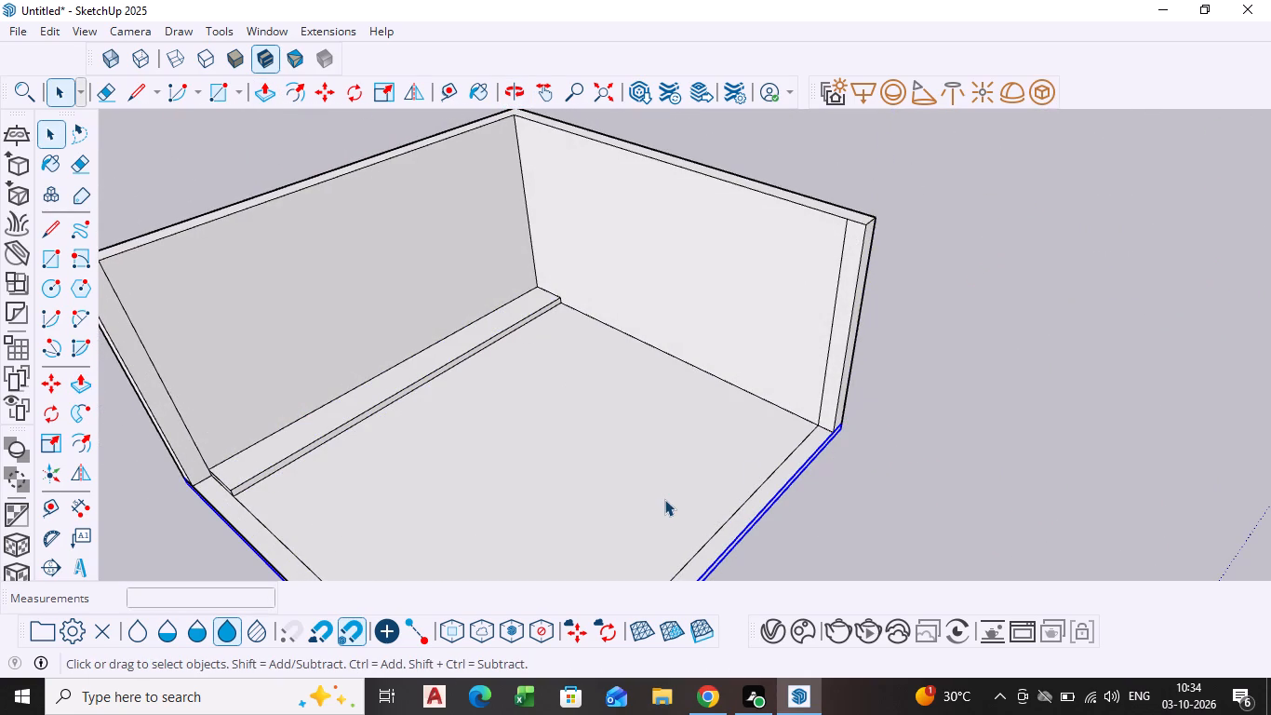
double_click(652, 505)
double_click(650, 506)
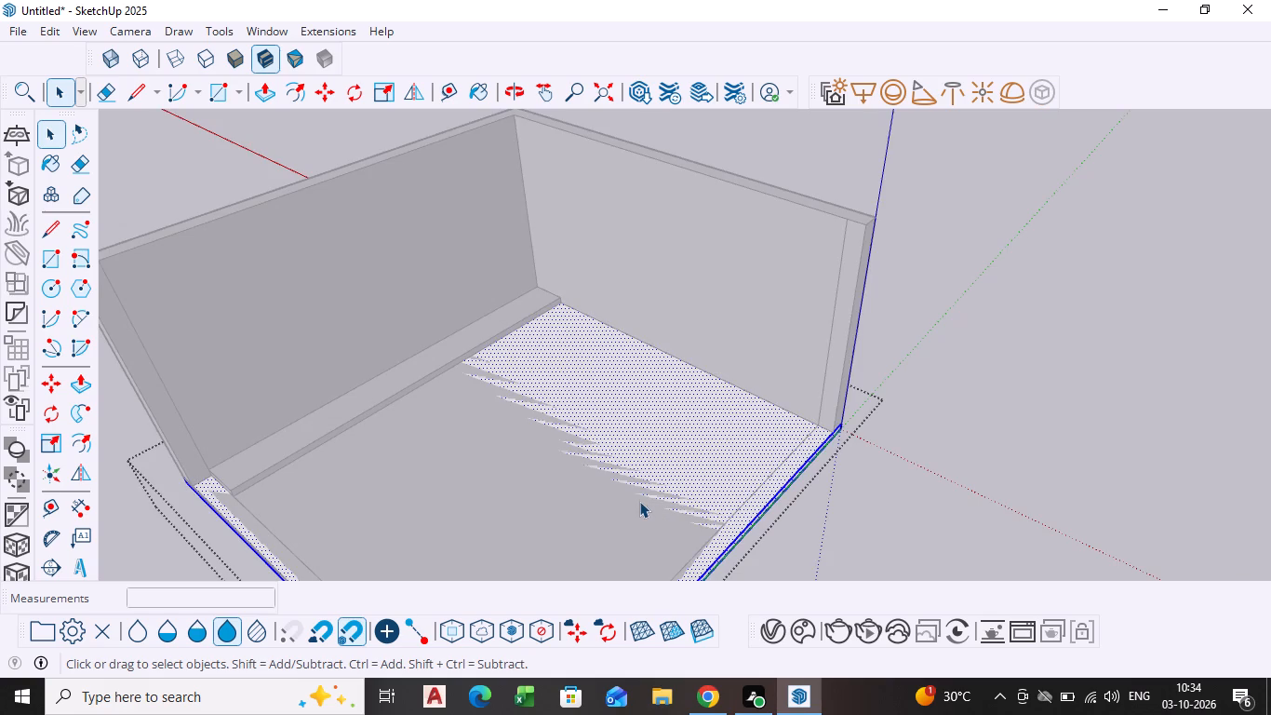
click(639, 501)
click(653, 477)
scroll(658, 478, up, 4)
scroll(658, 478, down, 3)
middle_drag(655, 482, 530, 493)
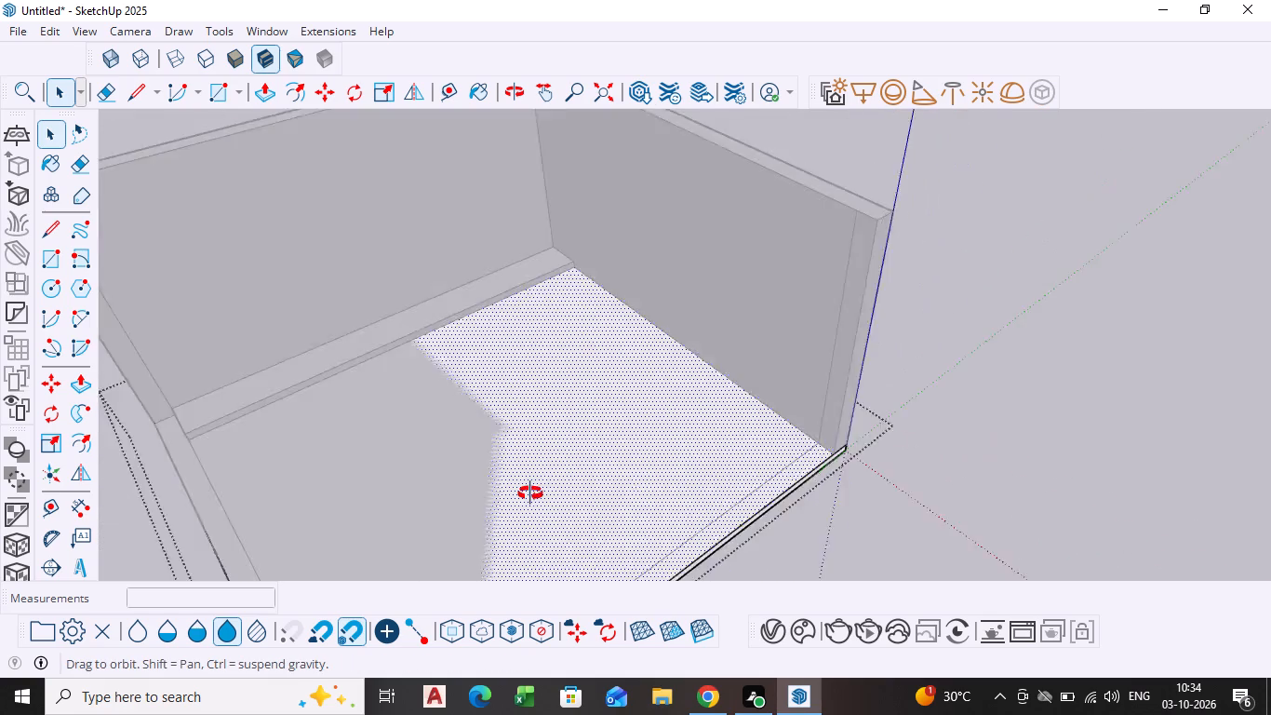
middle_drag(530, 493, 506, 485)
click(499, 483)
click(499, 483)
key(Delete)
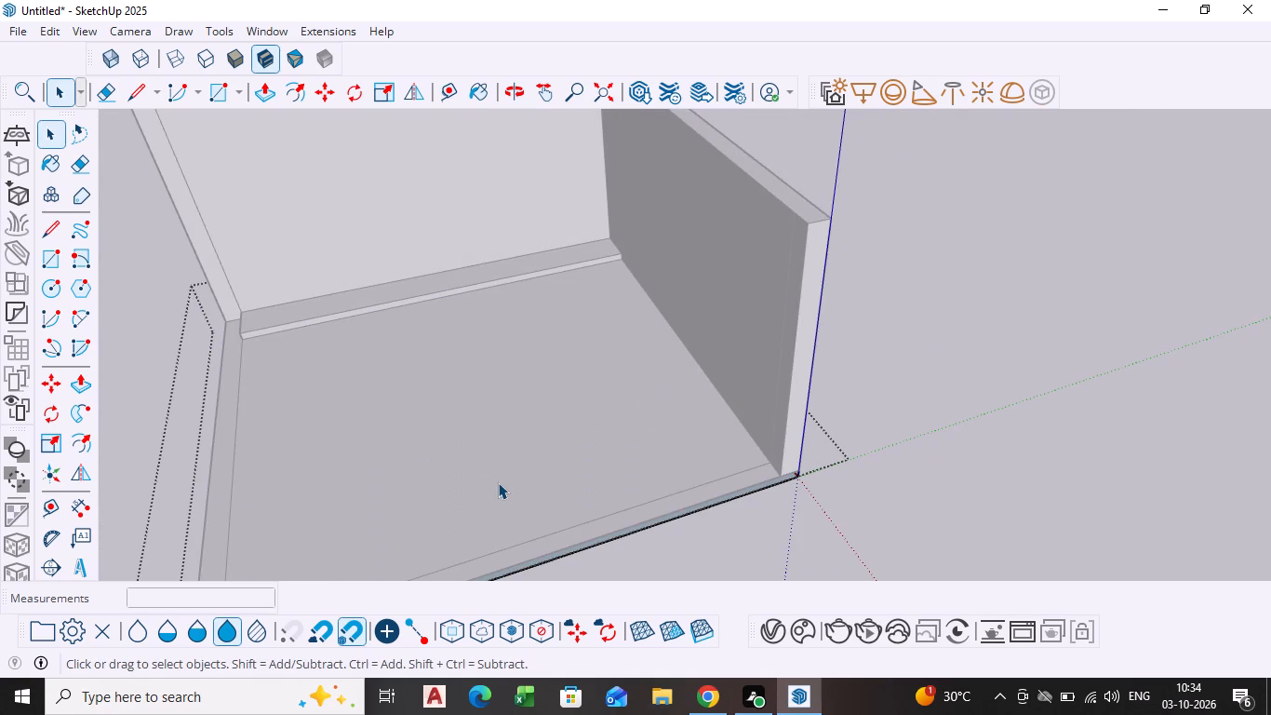
Examine how the raised strip joins the walls and floor inside their group, checking its connected geometry and top face.
click(992, 355)
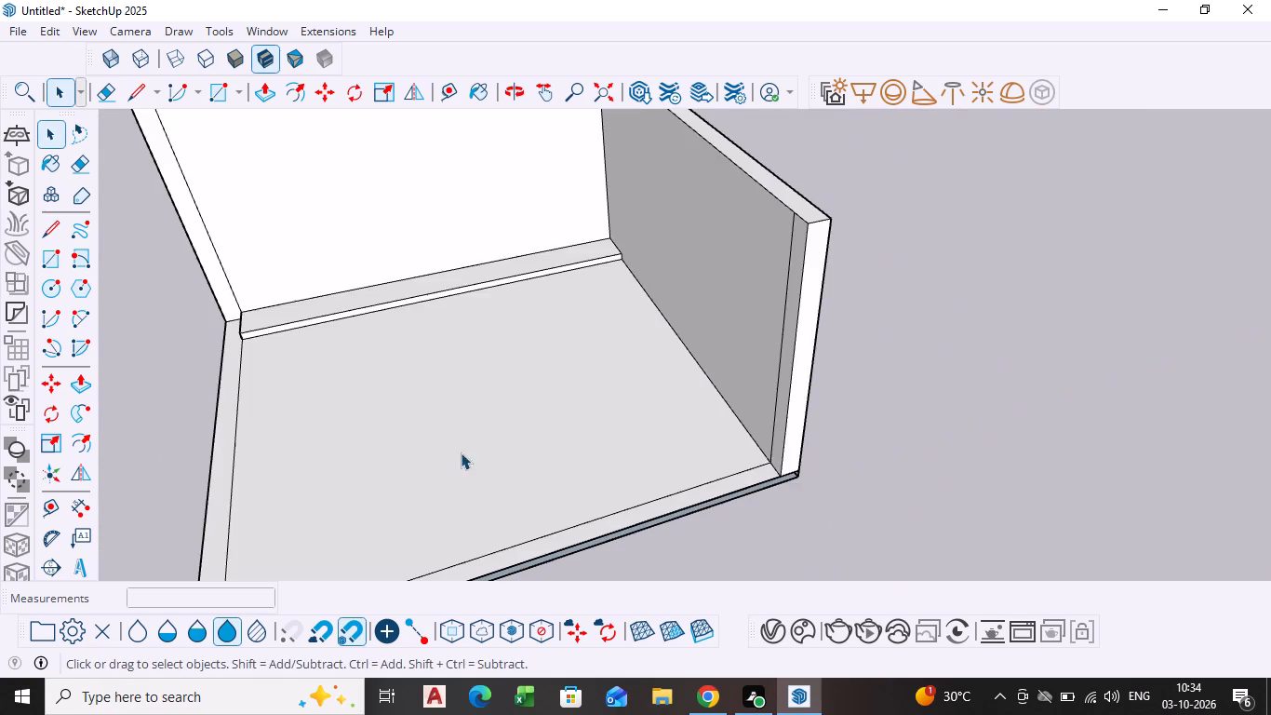
scroll(456, 452, down, 2)
middle_drag(454, 453, 664, 448)
click(495, 515)
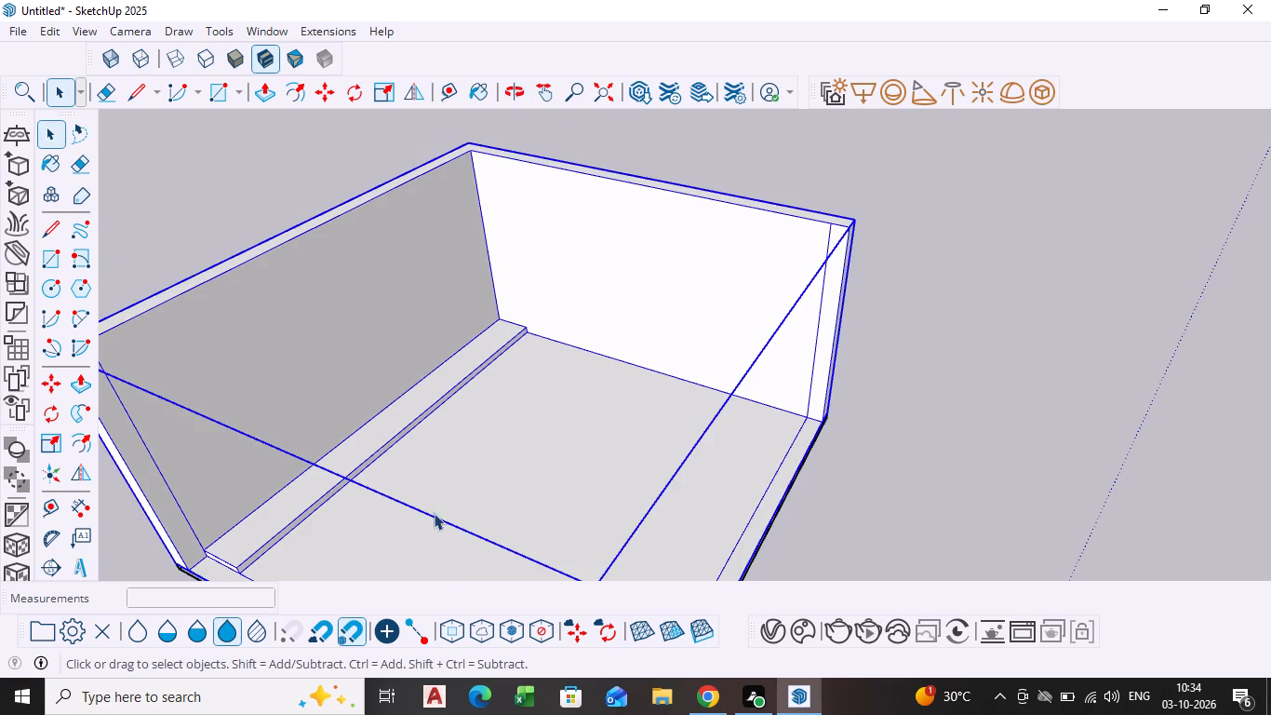
scroll(432, 513, down, 1)
middle_drag(429, 513, 324, 473)
drag(1056, 389, 1048, 389)
scroll(357, 485, up, 5)
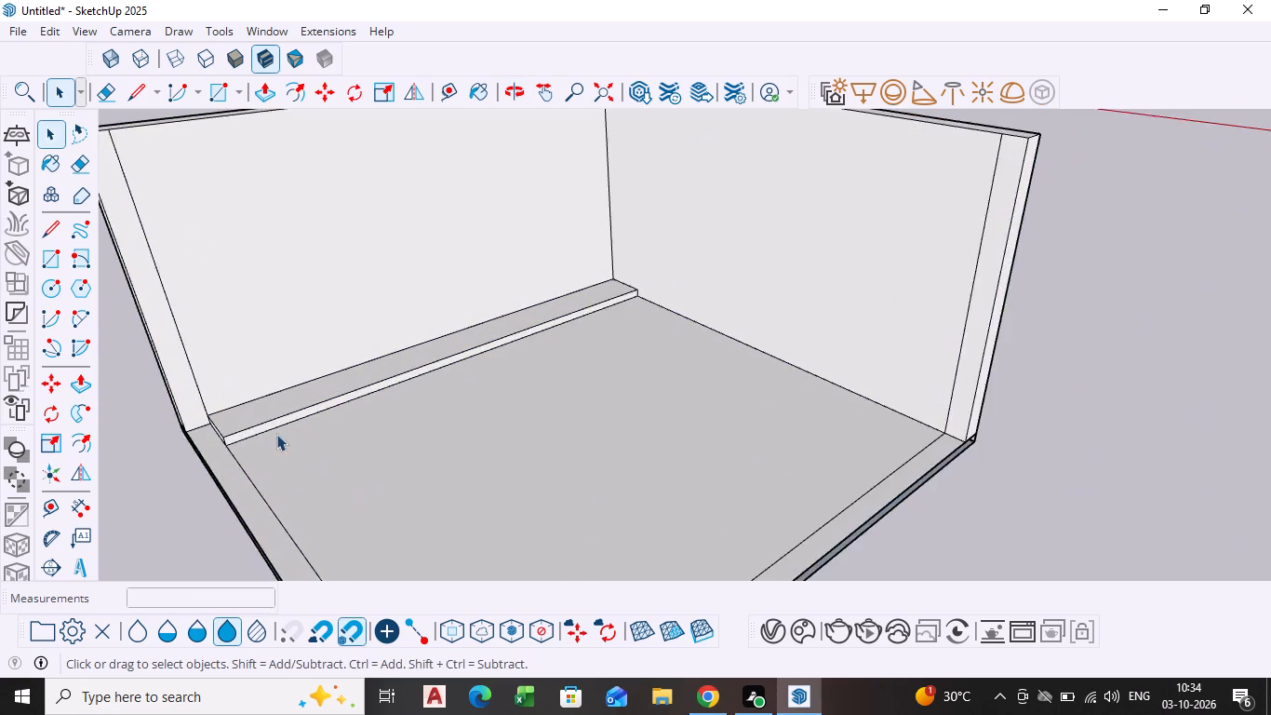
scroll(276, 434, up, 3)
scroll(501, 443, down, 3)
shift+middle_drag(530, 452, 328, 546)
shift+scroll(530, 452, down, 1)
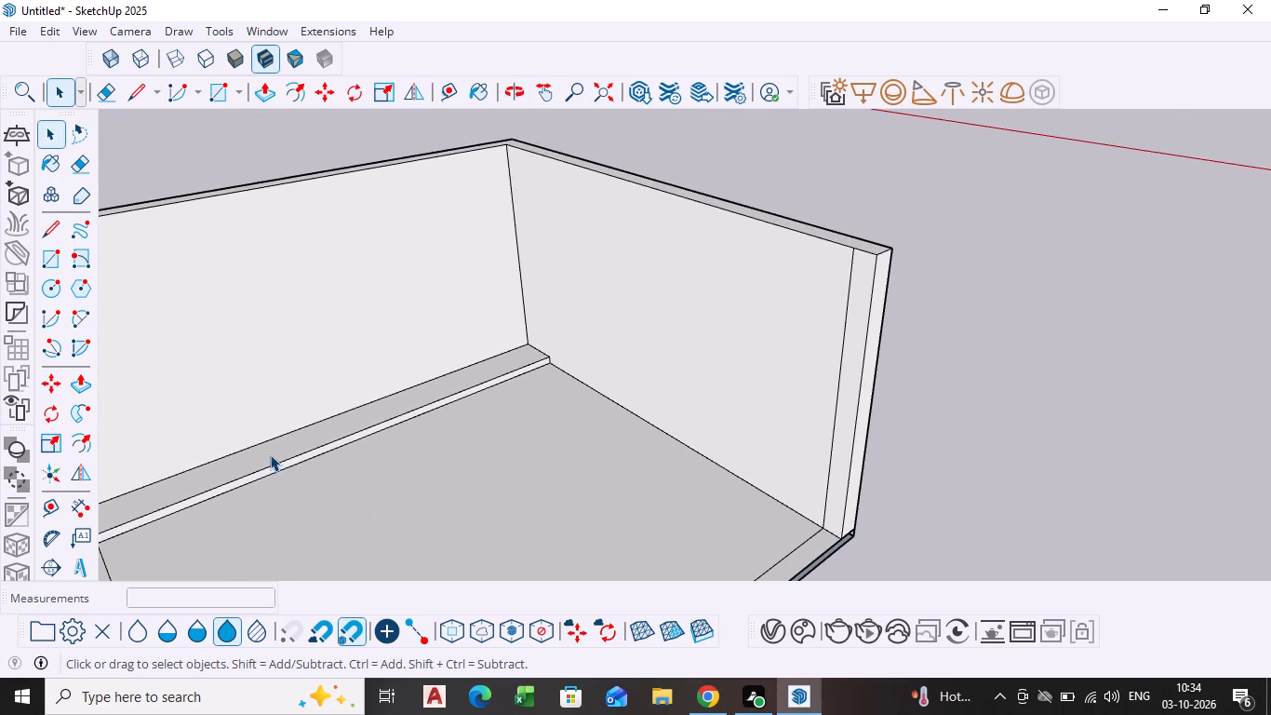
scroll(269, 455, down, 1)
middle_drag(269, 455, 455, 399)
scroll(302, 465, up, 4)
scroll(290, 473, down, 1)
middle_drag(289, 473, 385, 492)
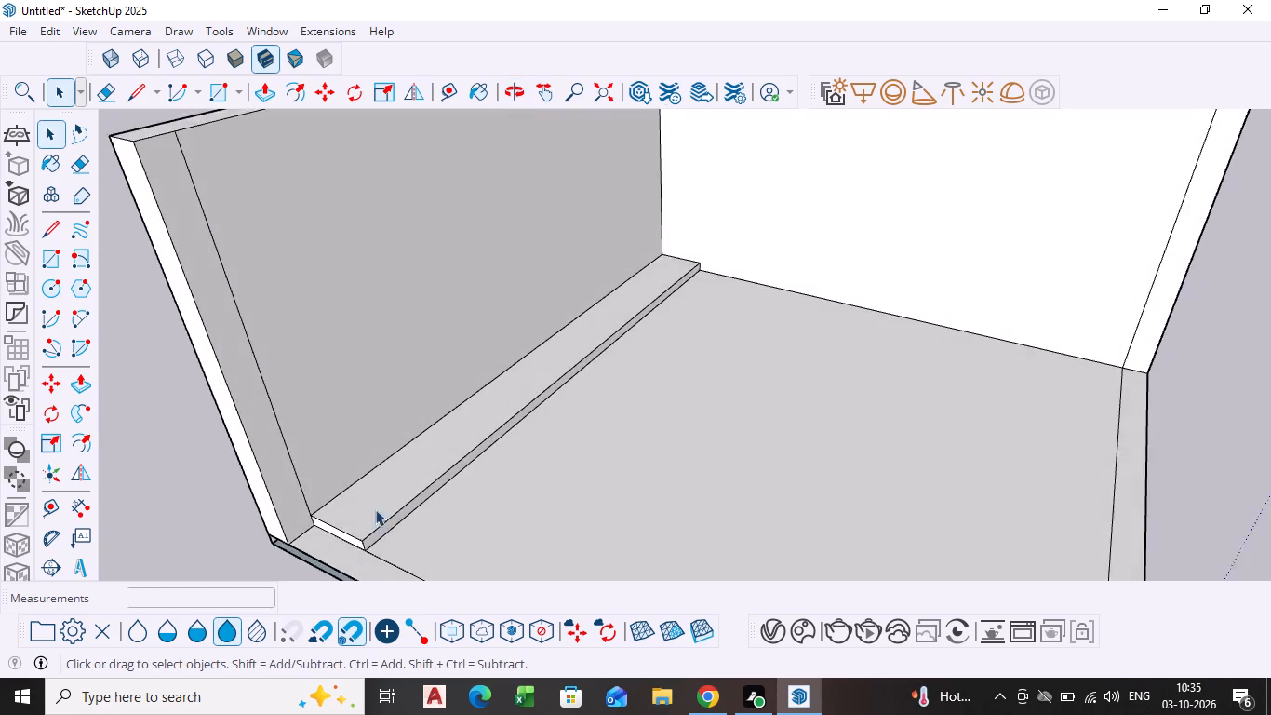
scroll(349, 548, up, 5)
click(341, 528)
triple_click(409, 468)
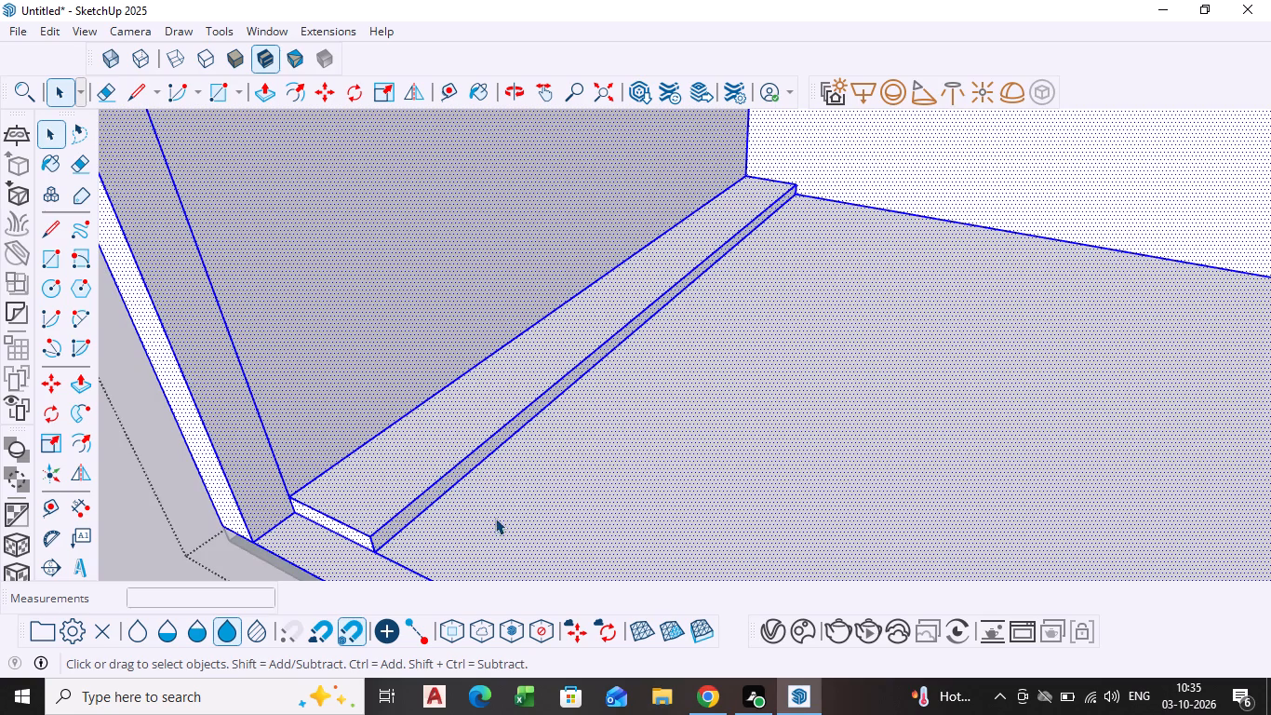
scroll(635, 462, down, 6)
middle_drag(635, 460, 532, 484)
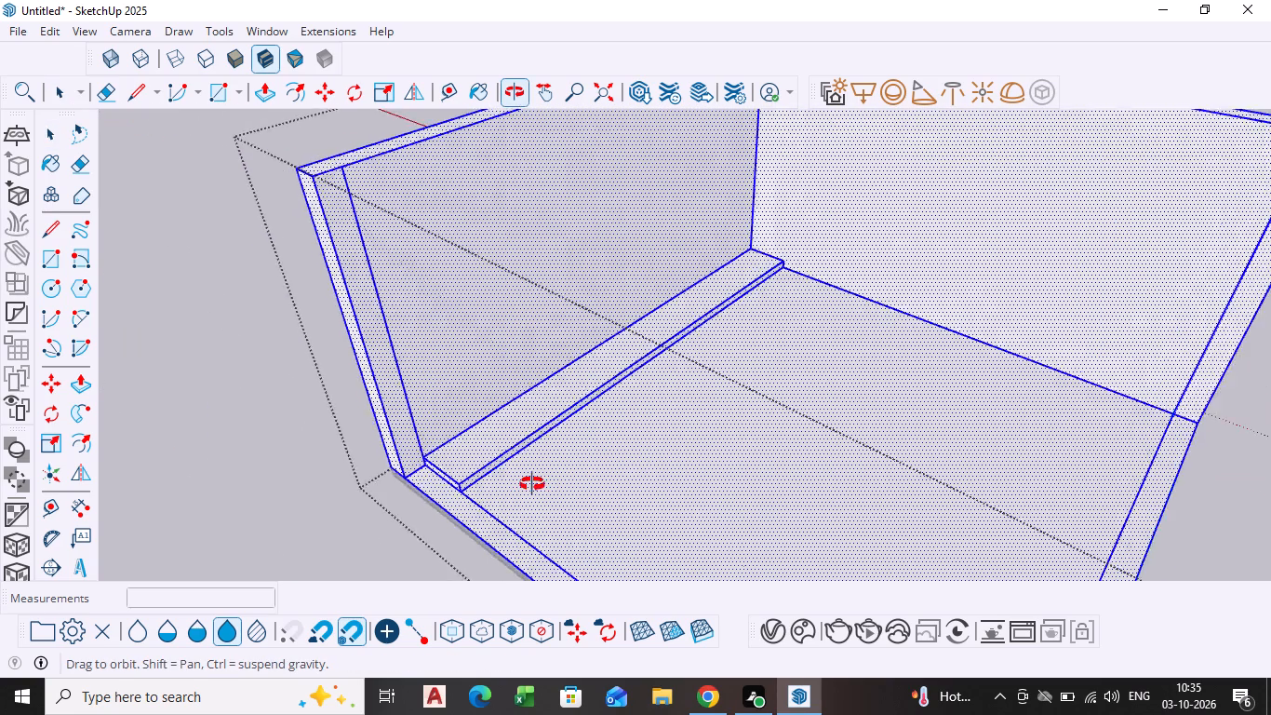
middle_drag(532, 484, 493, 478)
click(218, 473)
middle_drag(478, 470, 618, 509)
scroll(480, 470, down, 1)
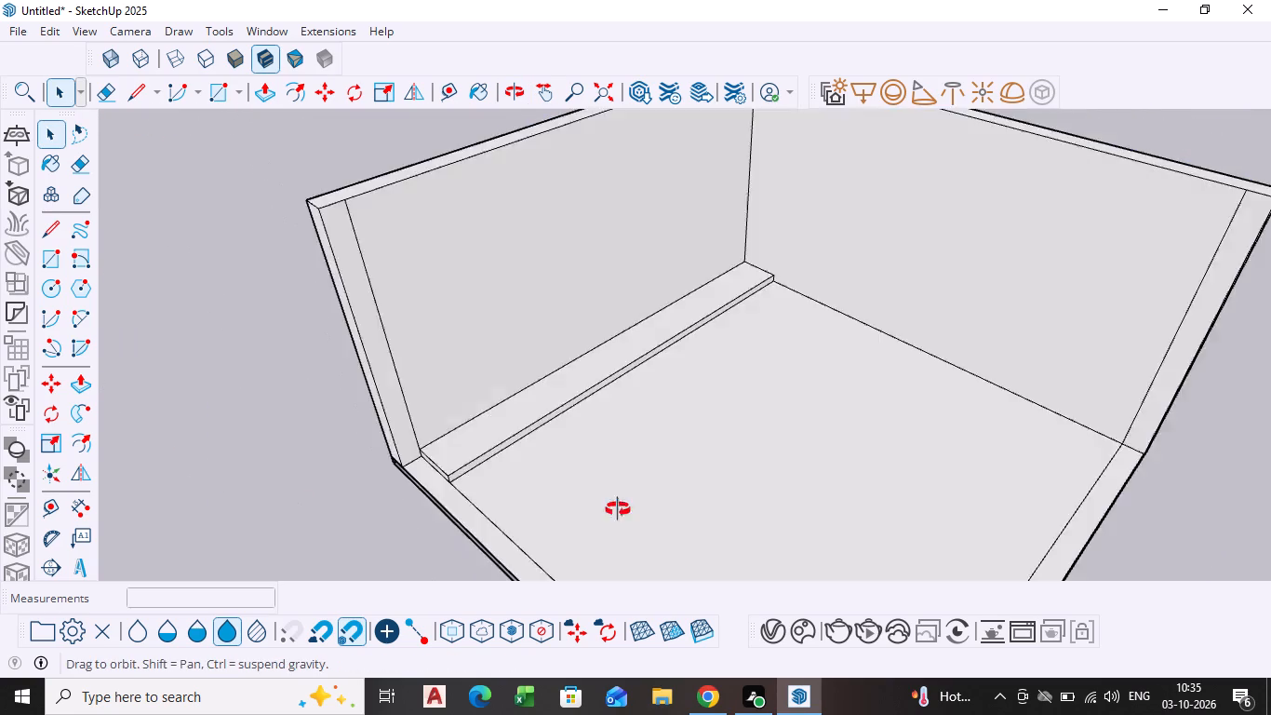
middle_drag(618, 509, 657, 503)
scroll(606, 477, up, 5)
click(479, 481)
triple_click(479, 481)
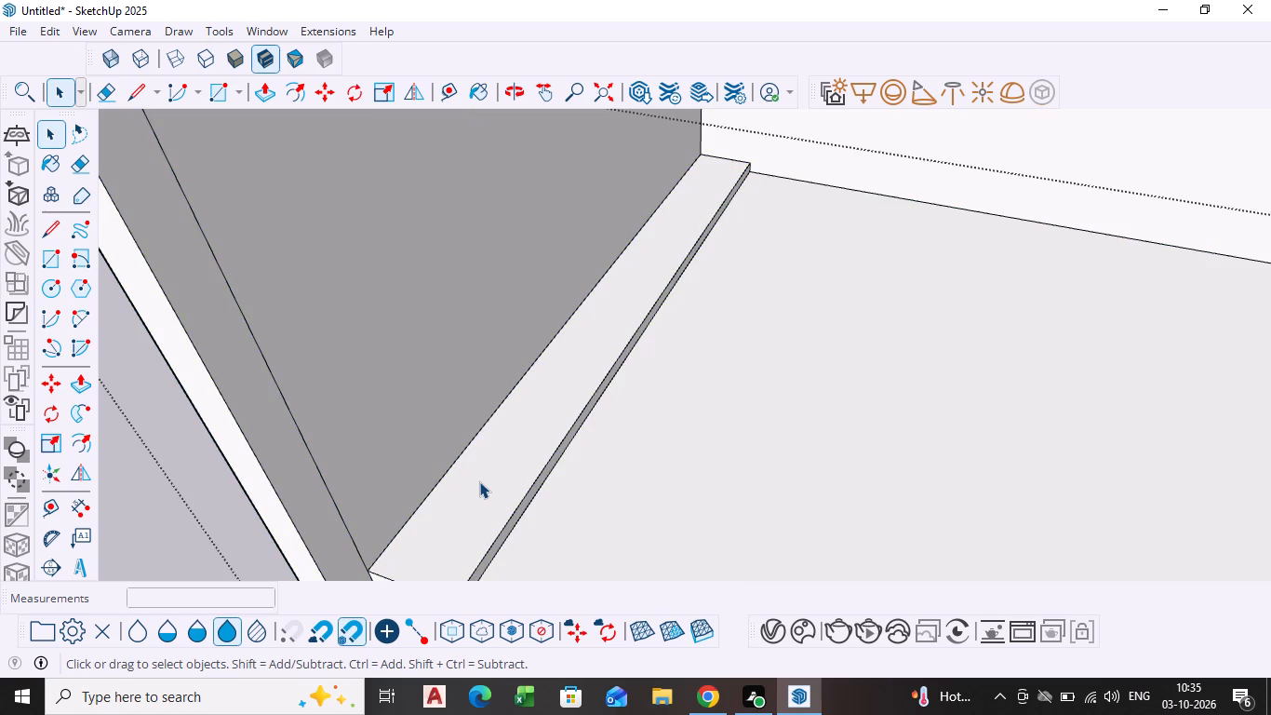
click(479, 481)
click(475, 484)
click(475, 485)
scroll(485, 490, down, 6)
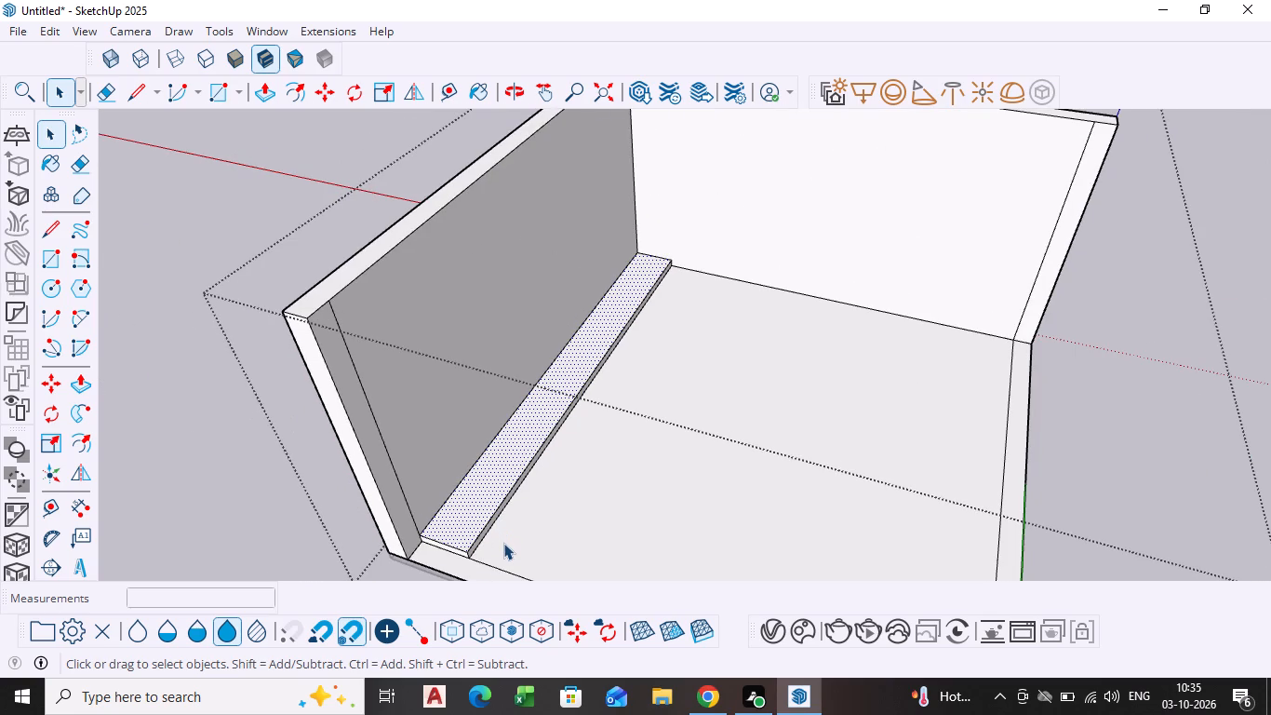
middle_drag(504, 548, 461, 515)
scroll(464, 548, up, 5)
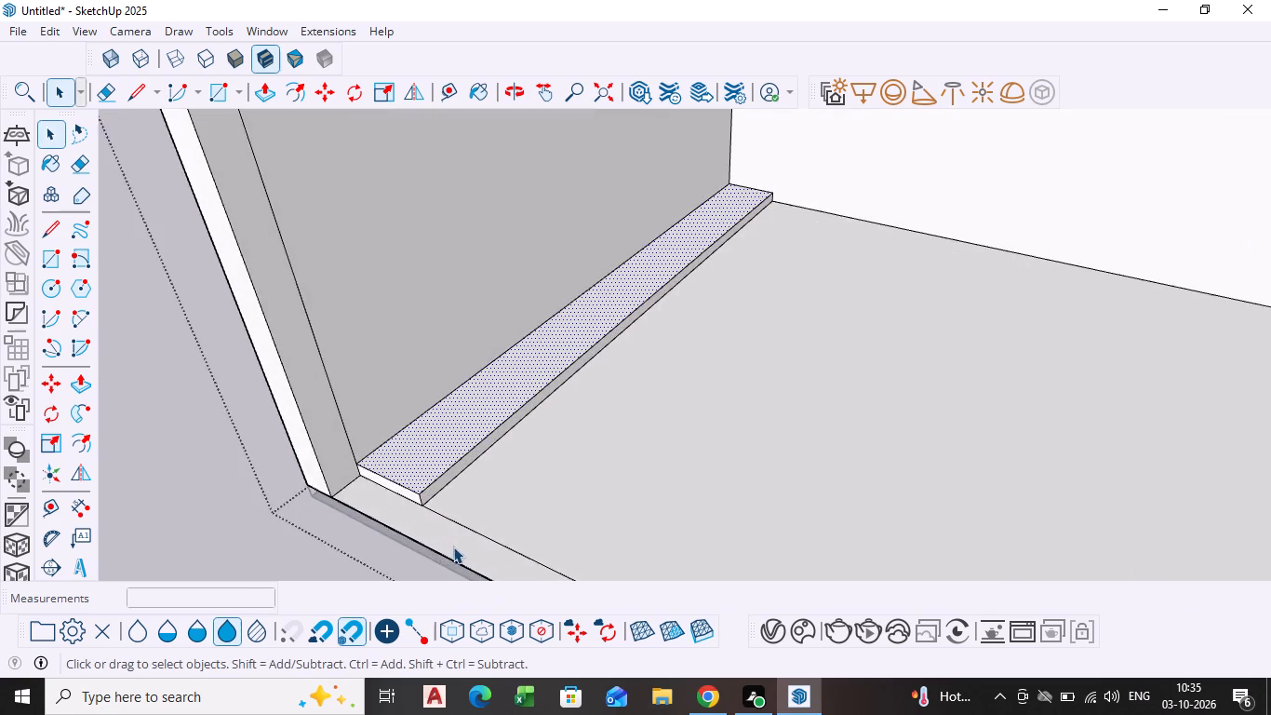
scroll(446, 542, up, 5)
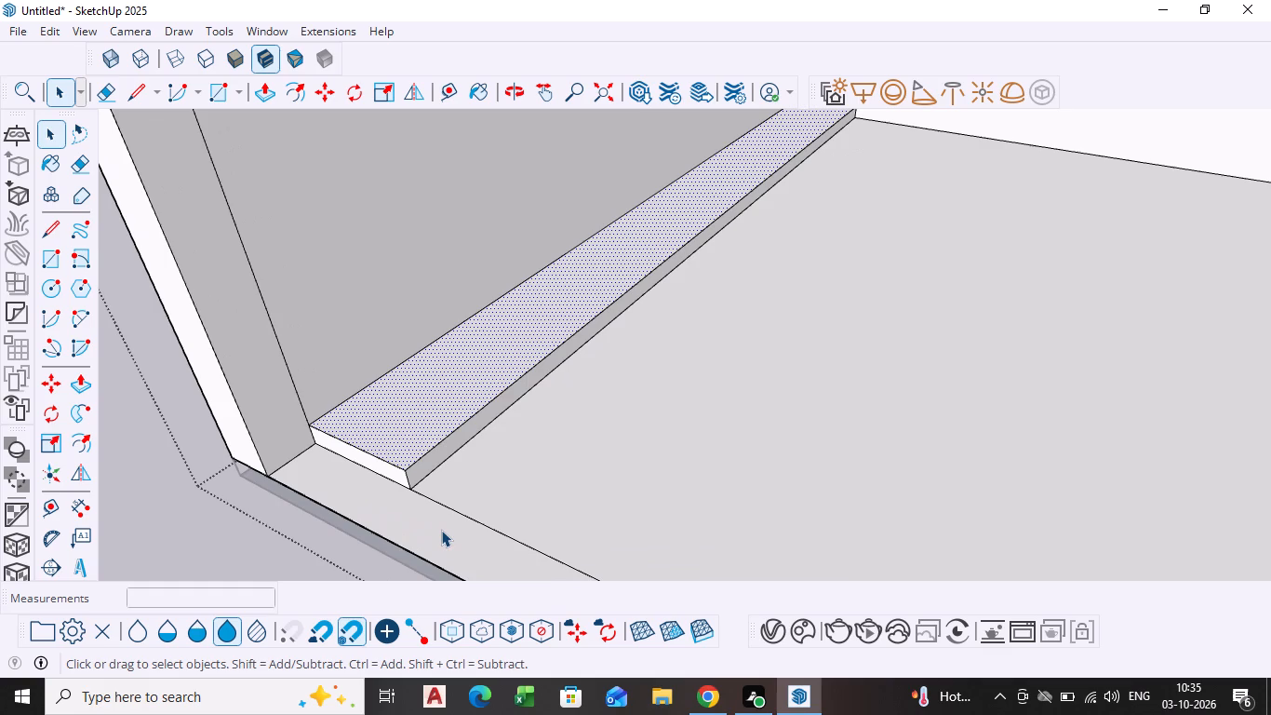
Undo the slab face deletion, the grouping and the raised strip, back to the bare floor between the two walls.
key(ctrl+z)
key(ctrl+z)
key(ctrl+z)
key(ctrl+z)
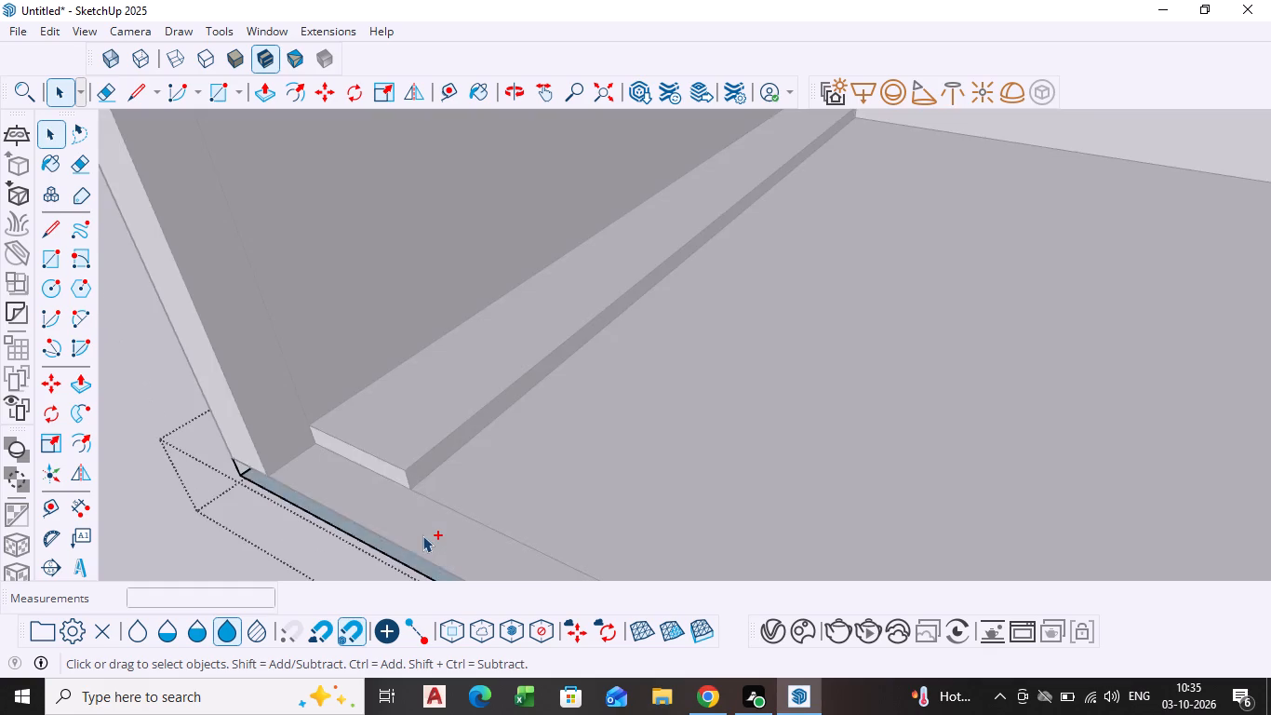
key(ctrl+z)
key(ctrl+z)
key(ctrl+z)
key(ctrl+z)
key(ctrl+z)
key(ctrl+z)
key(ctrl+z)
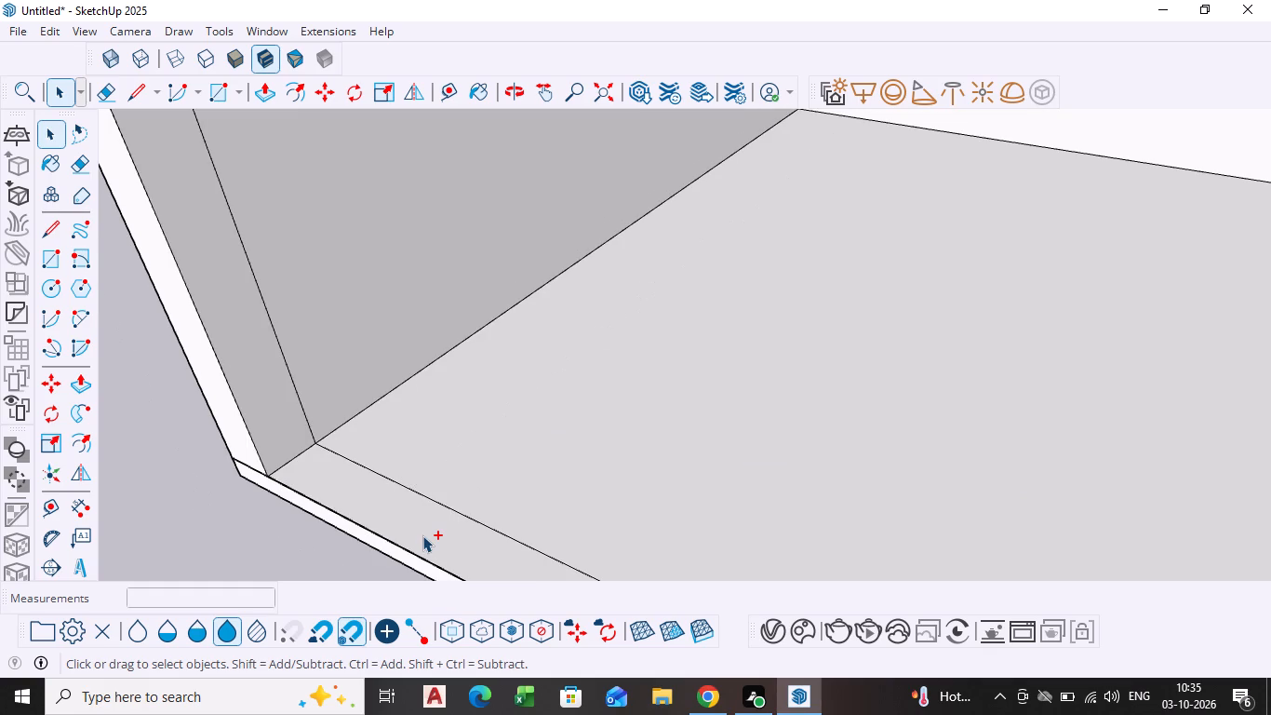
key(ctrl+z)
key(ctrl+z)
scroll(422, 535, down, 15)
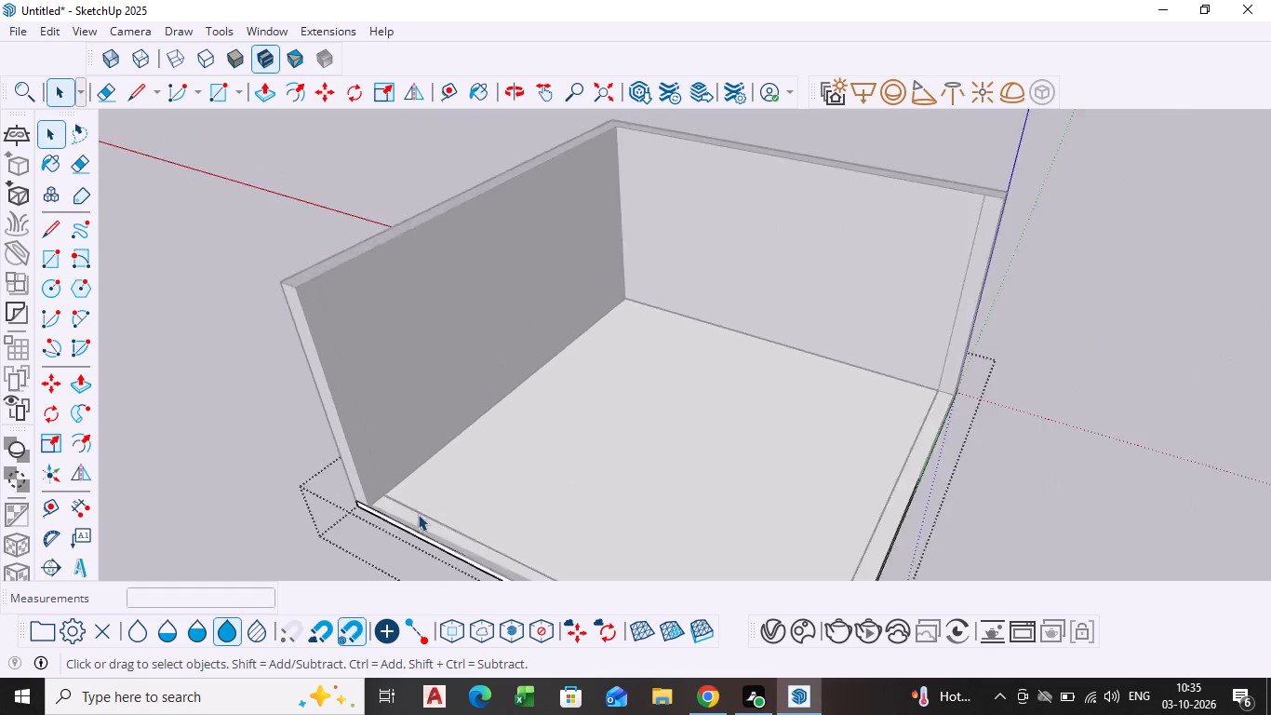
scroll(418, 514, down, 5)
key(ctrl+z)
click(931, 411)
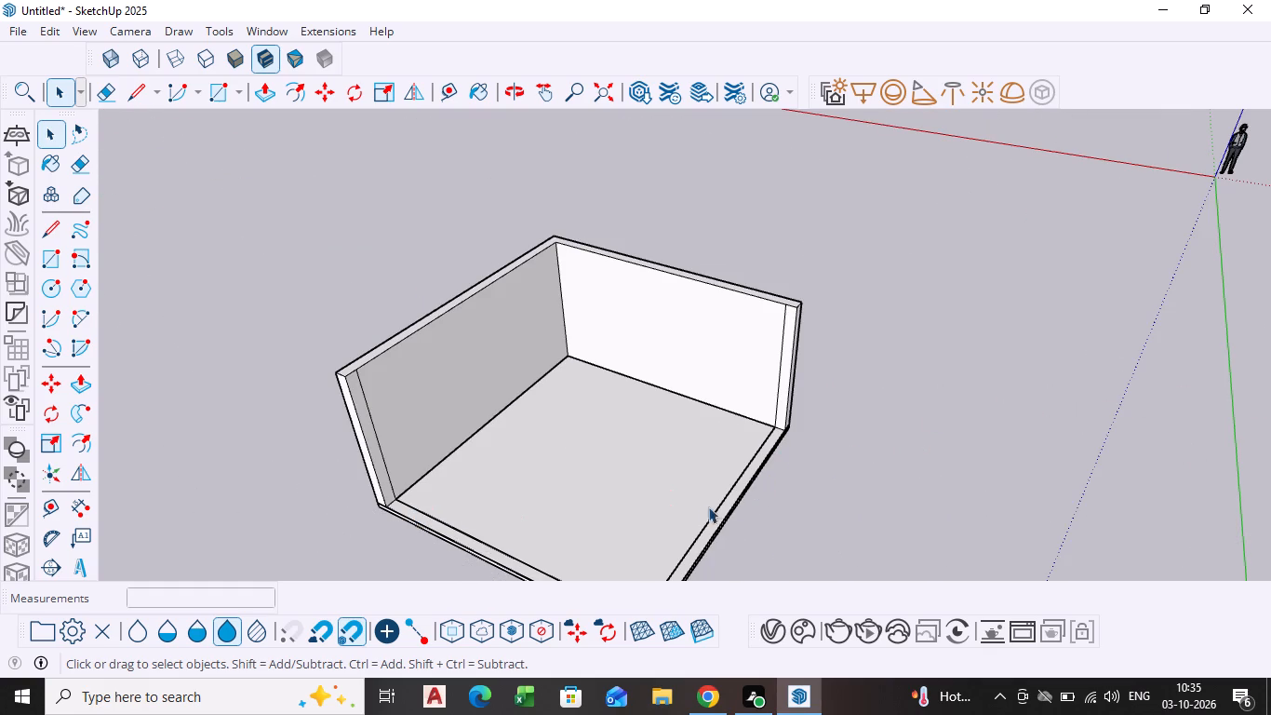
Copy the wall's inner base edge 4" up its inner face to divide off a low band.
middle_drag(700, 508, 549, 535)
scroll(685, 515, down, 1)
scroll(530, 493, up, 8)
scroll(389, 346, down, 1)
middle_drag(385, 348, 472, 392)
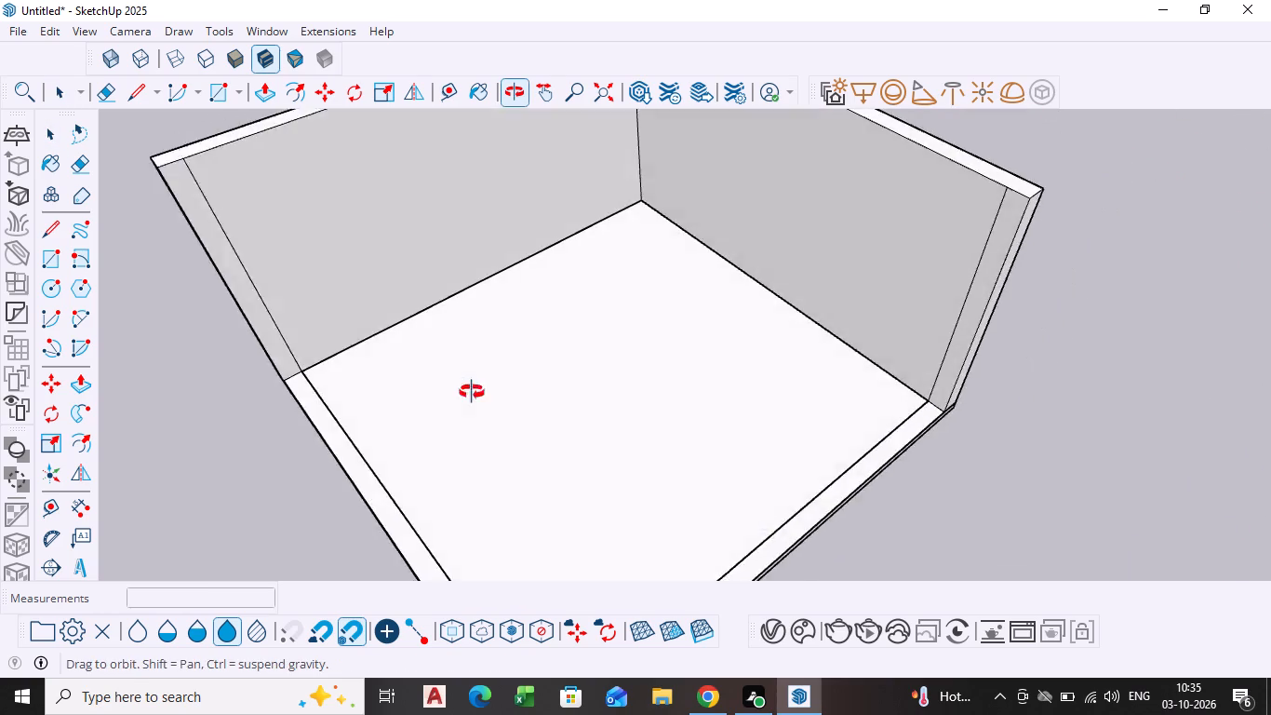
middle_drag(472, 392, 480, 392)
scroll(266, 459, up, 9)
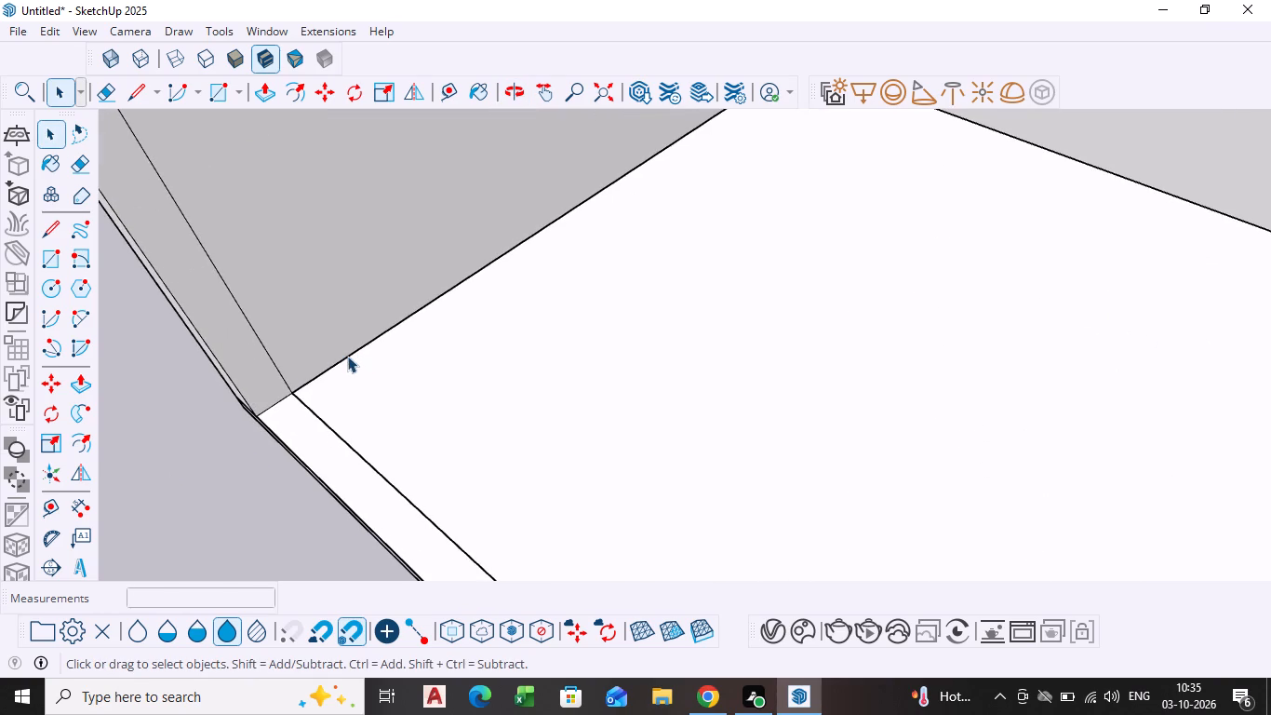
click(347, 358)
key(m)
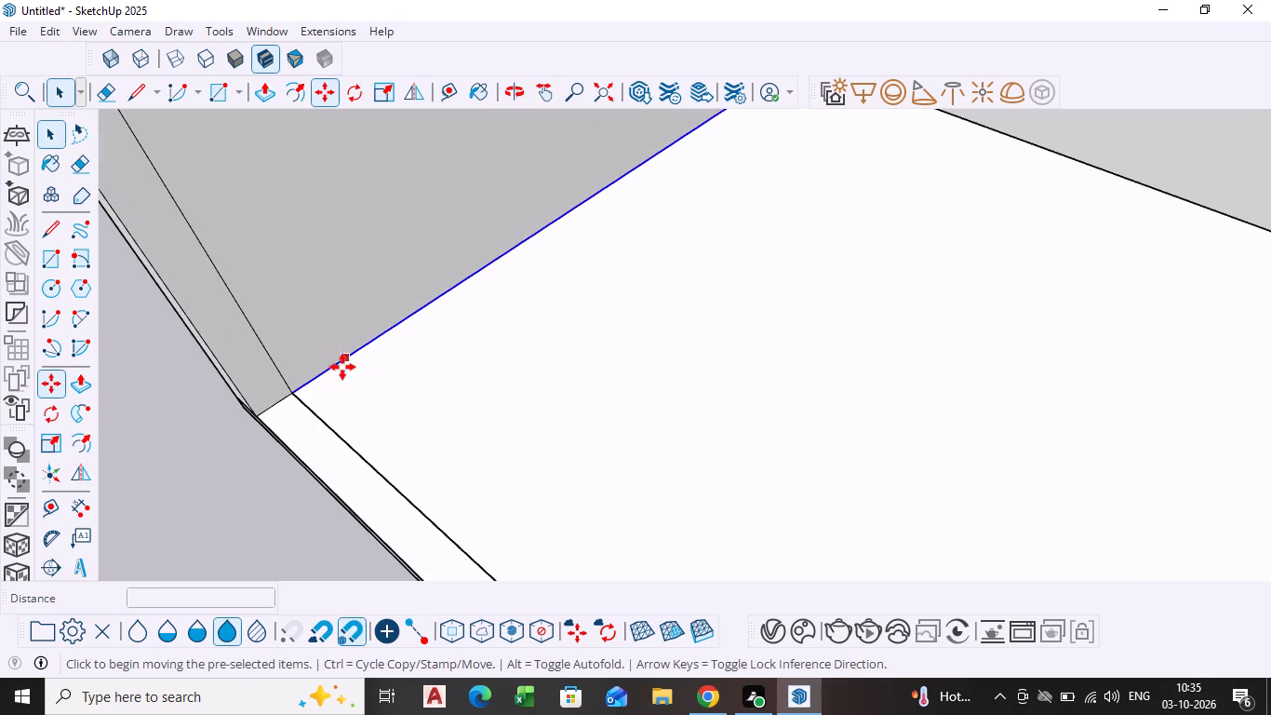
click(296, 393)
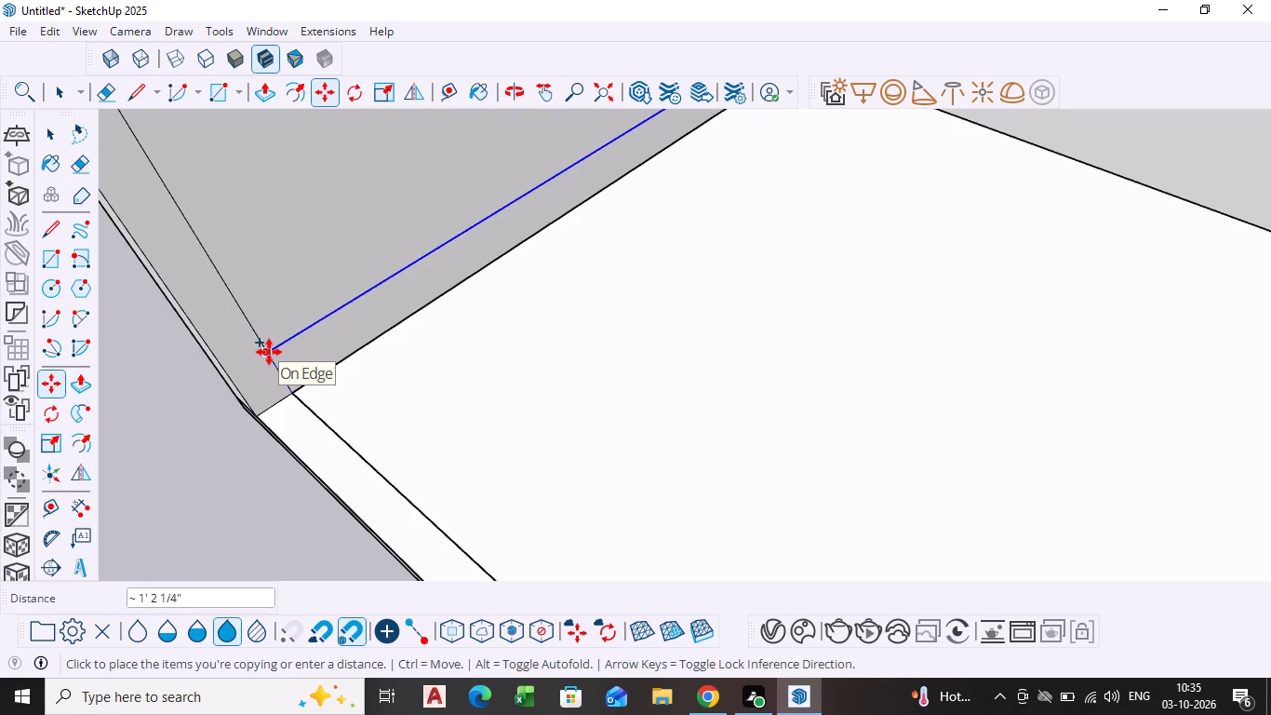
key(4)
key(Return)
Push/pull the 4" high band at the wall's base outward by 22" to form a raised strip.
scroll(328, 379, down, 5)
scroll(328, 376, up, 3)
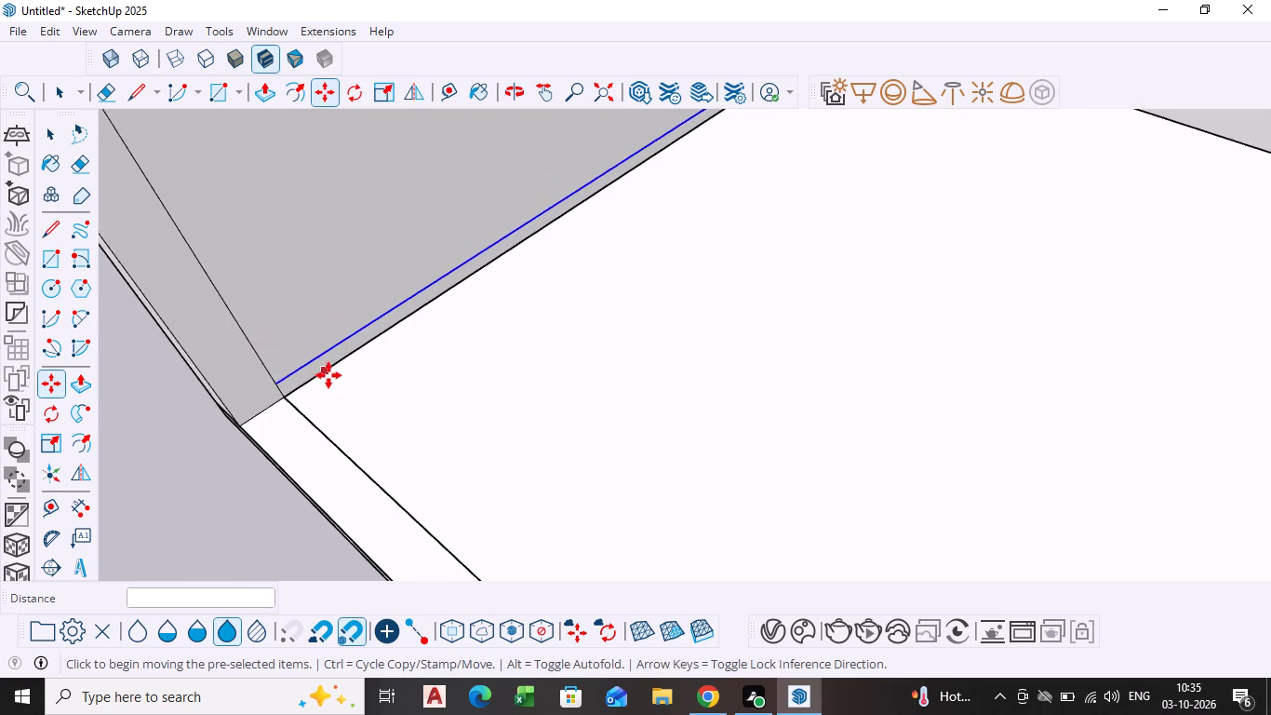
scroll(328, 375, up, 2)
key(space)
click(320, 362)
key(p)
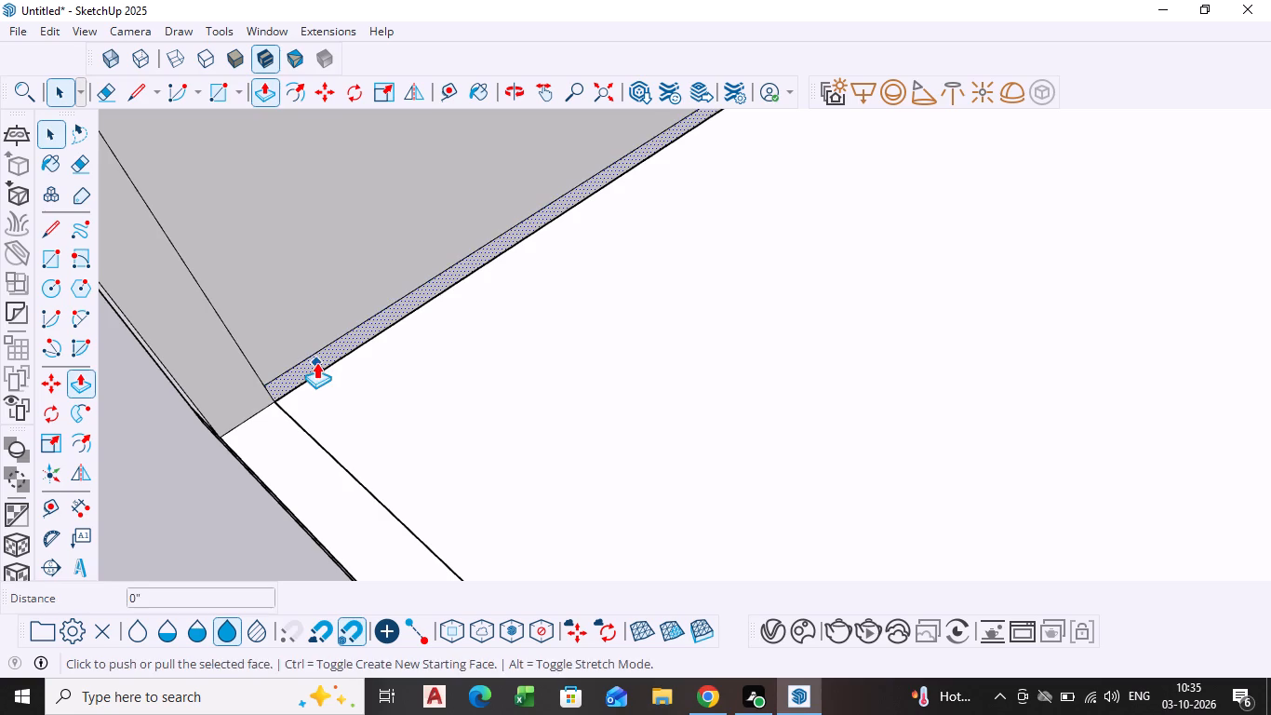
click(316, 362)
scroll(427, 438, down, 15)
shift+middle_drag(435, 436, 328, 419)
text(22)
key(Return)
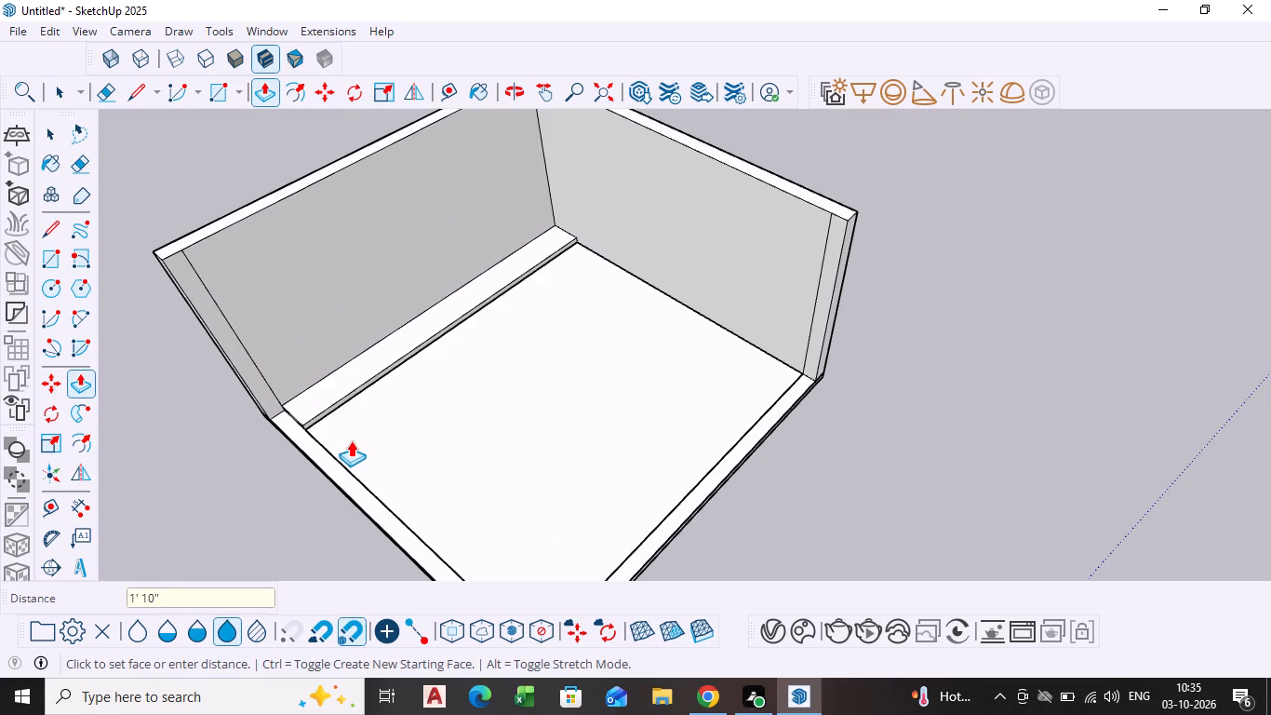
scroll(514, 451, down, 1)
middle_drag(517, 451, 609, 332)
scroll(347, 442, up, 3)
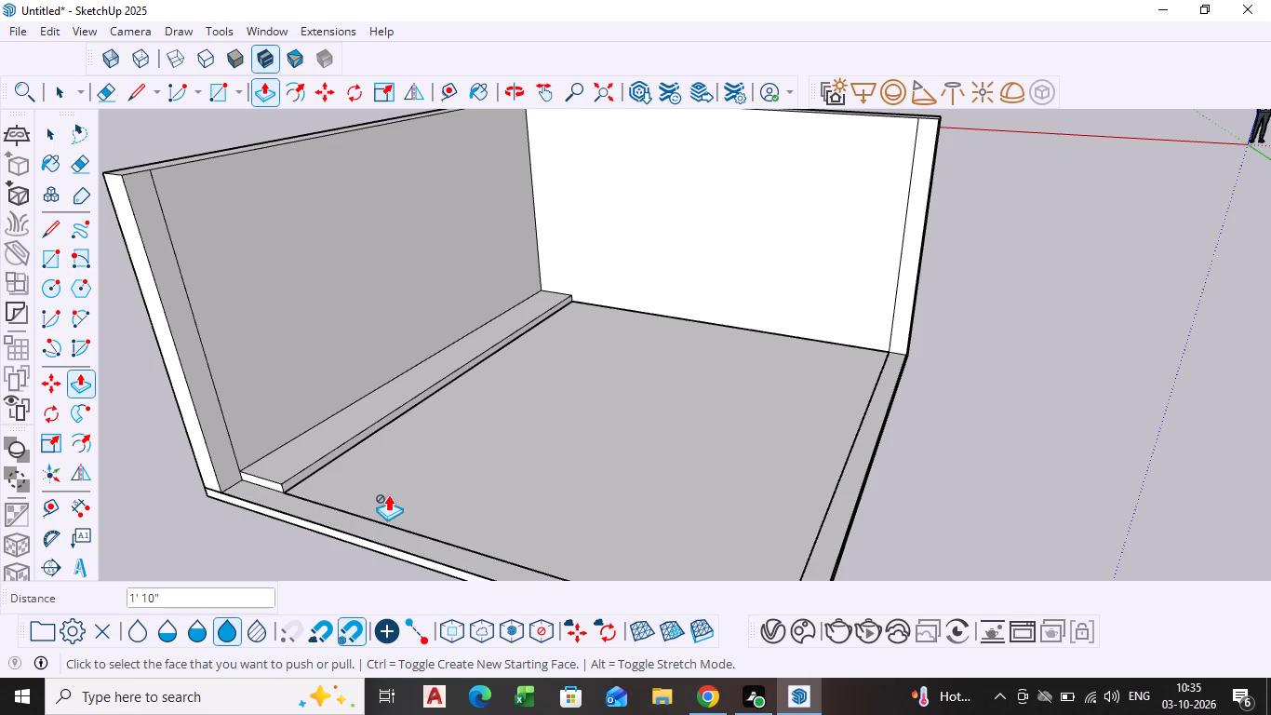
Undo the 22" extrusion of the low band at the wall's base.
key(ctrl+z)
scroll(332, 438, up, 7)
key(space)
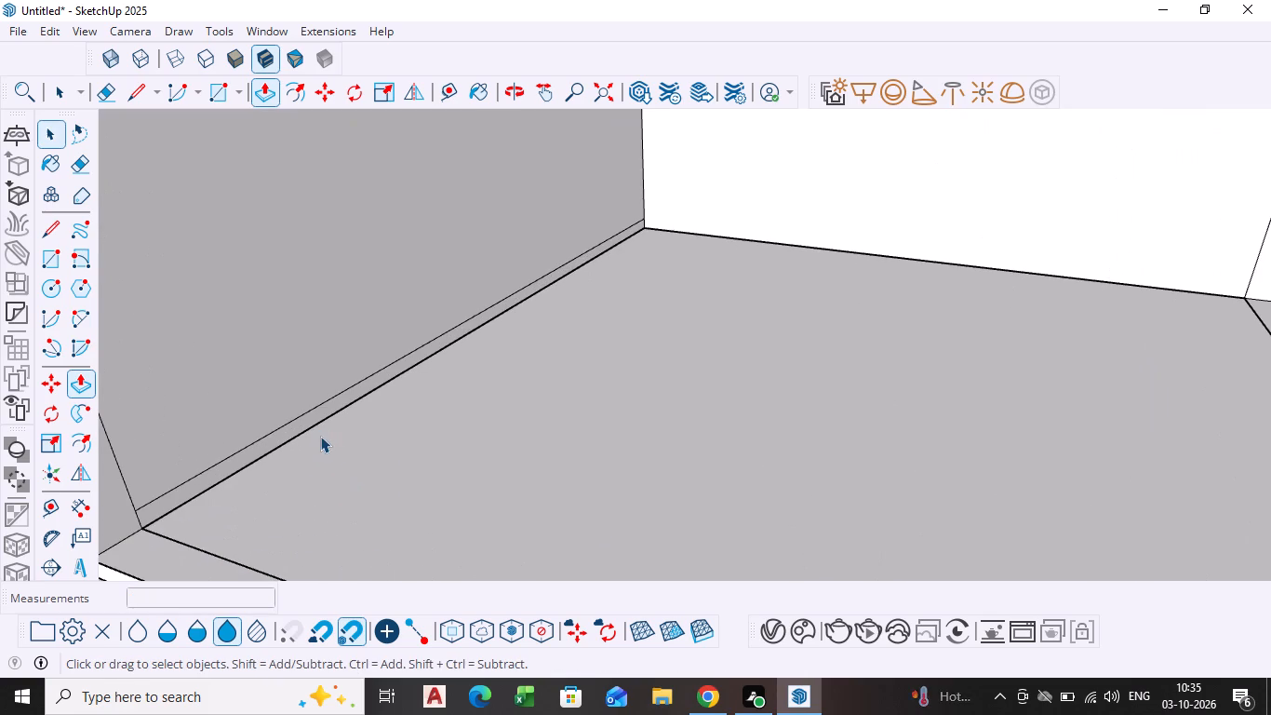
scroll(240, 474, down, 3)
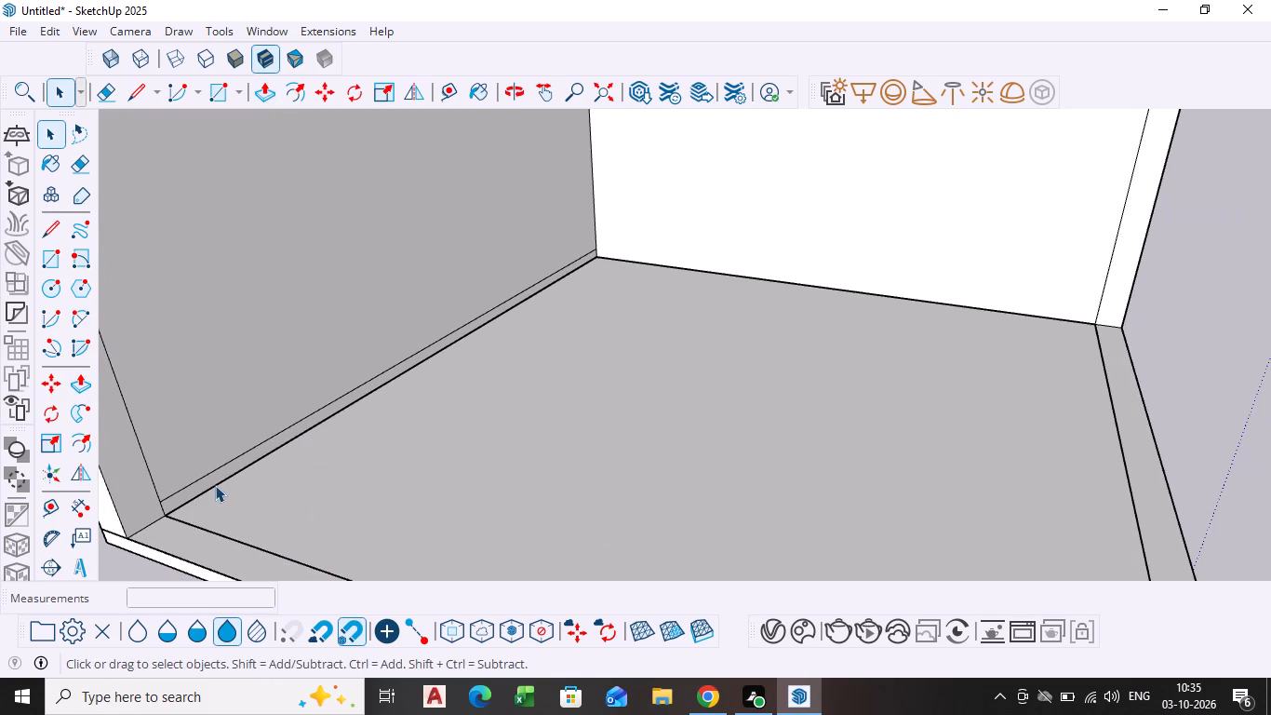
scroll(181, 494, down, 8)
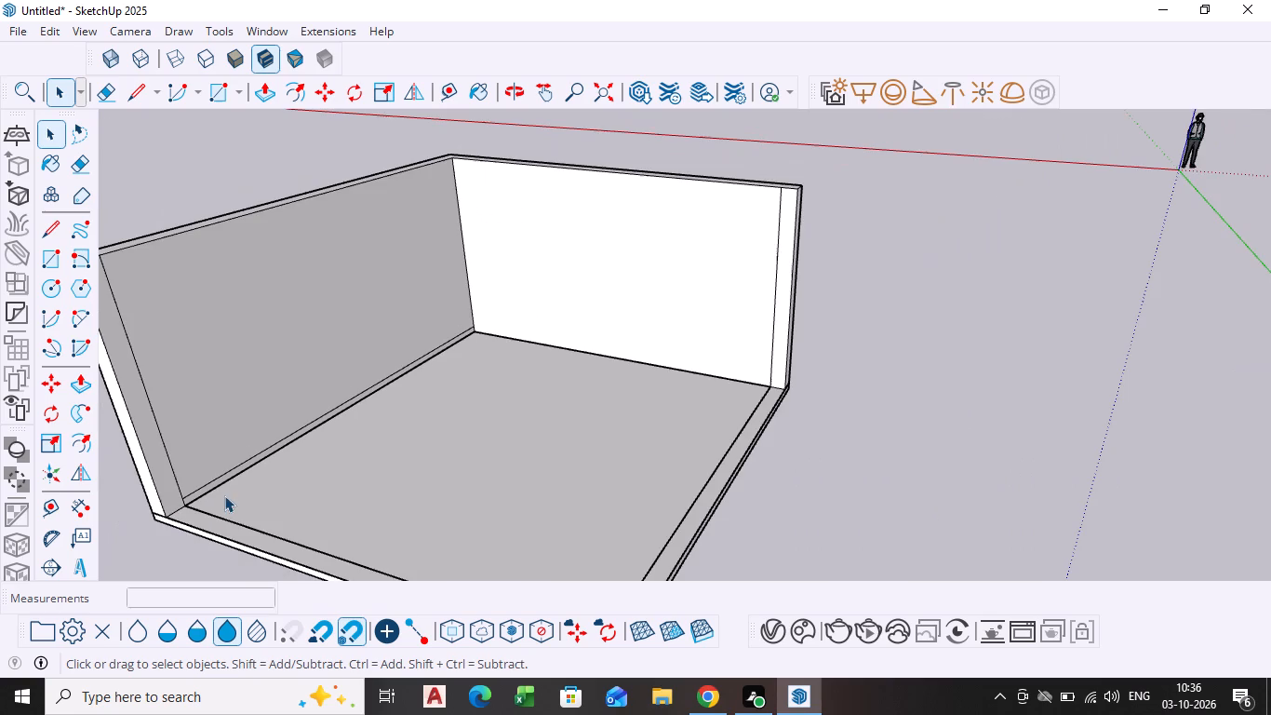
Push/pull the 4" high band at the wall's base outward by 22" to form the raised strip again.
scroll(281, 444, up, 4)
scroll(198, 496, up, 3)
click(196, 496)
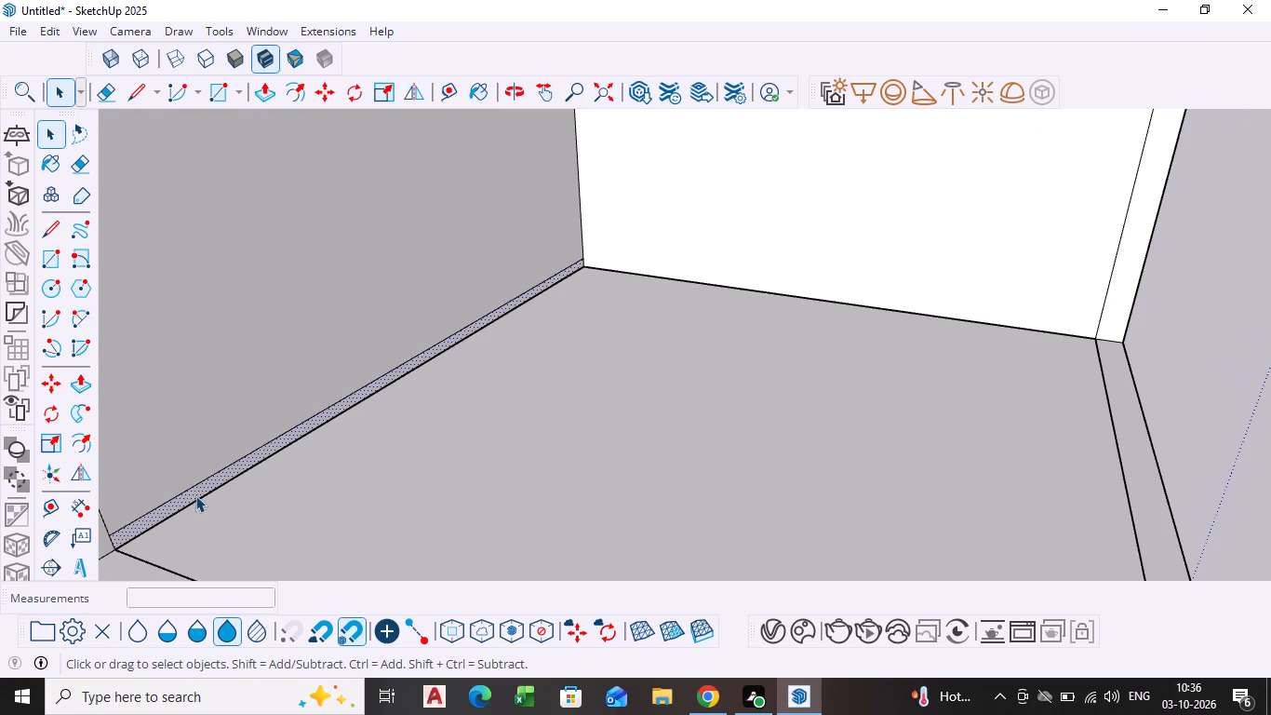
key(p)
click(188, 488)
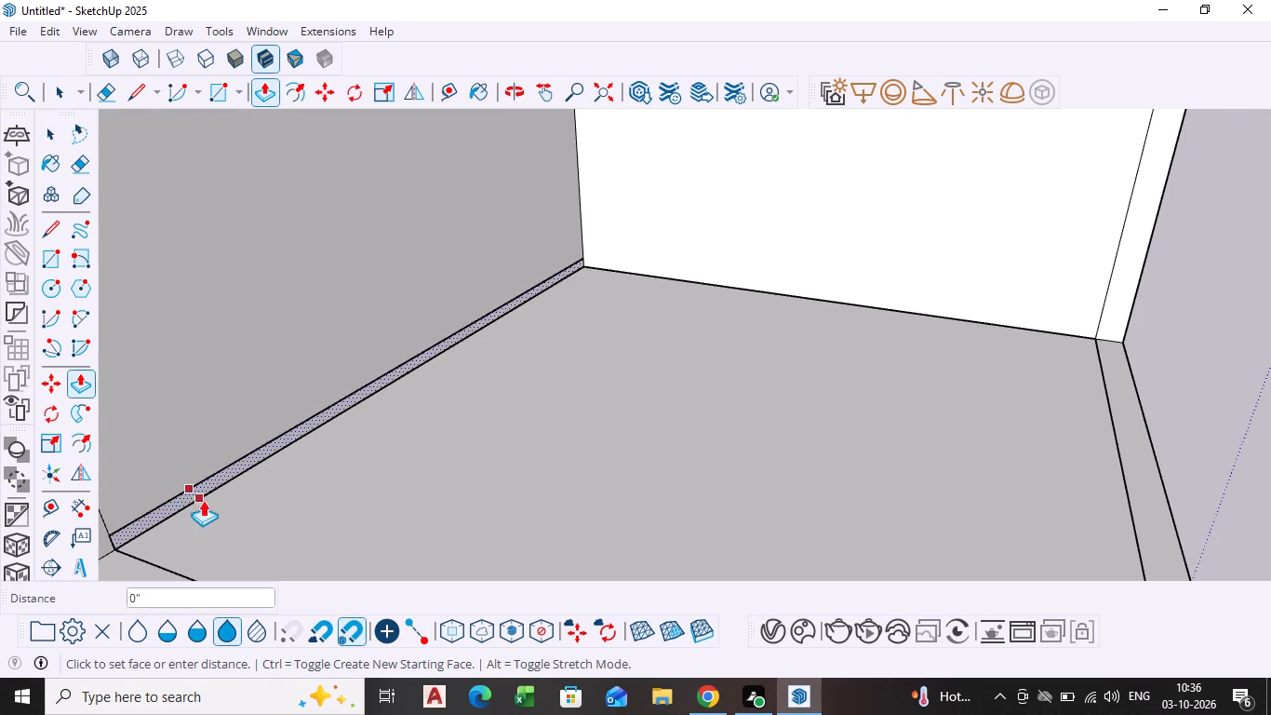
key(2)
key(2)
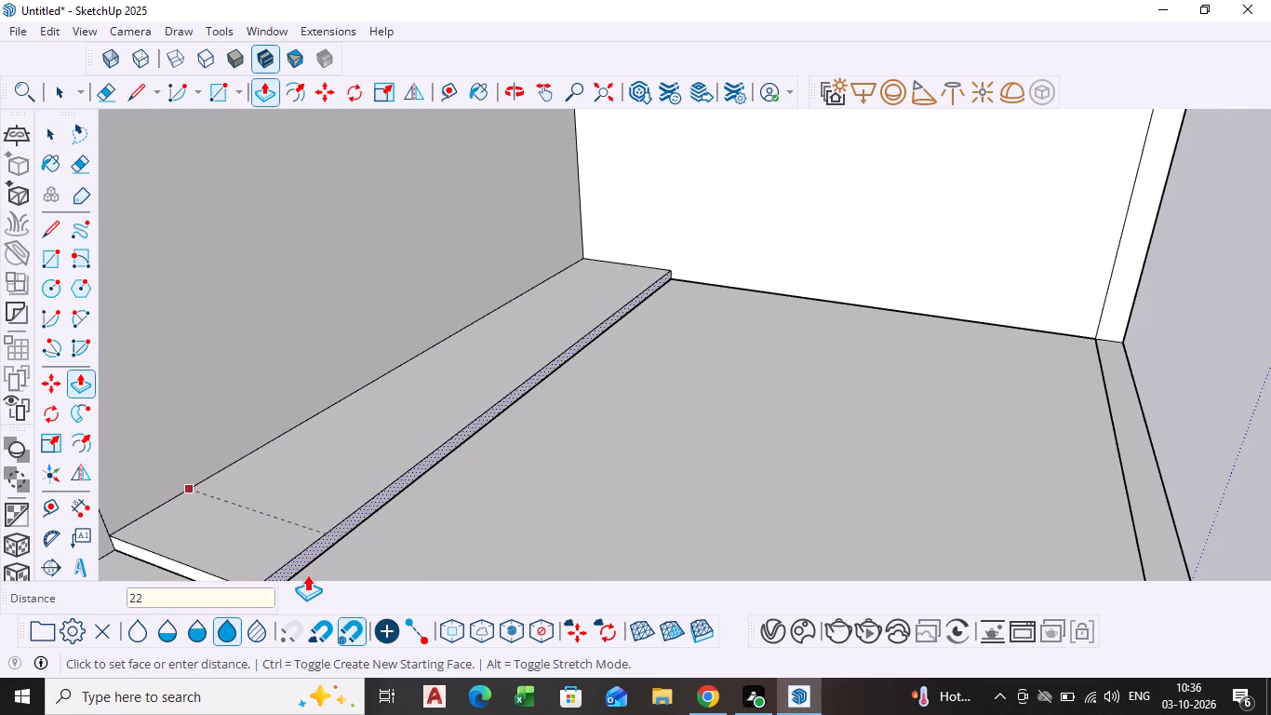
key(Return)
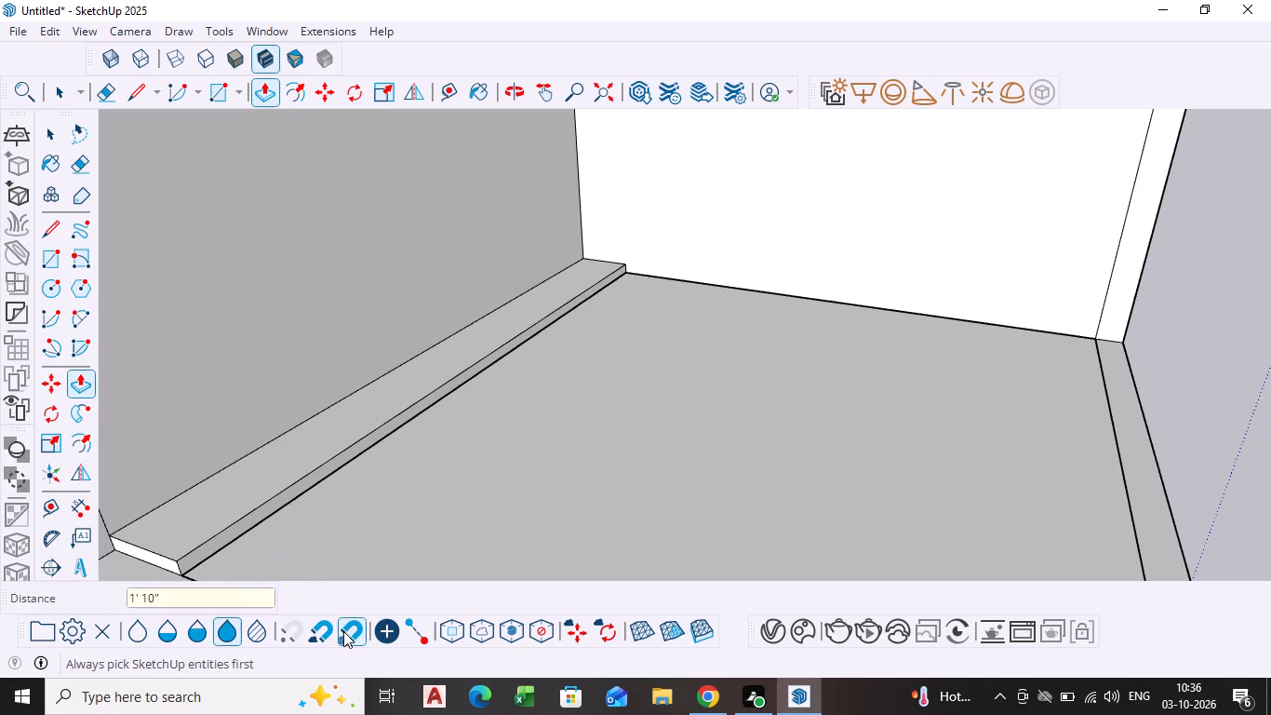
scroll(374, 499, down, 1)
middle_drag(374, 499, 541, 521)
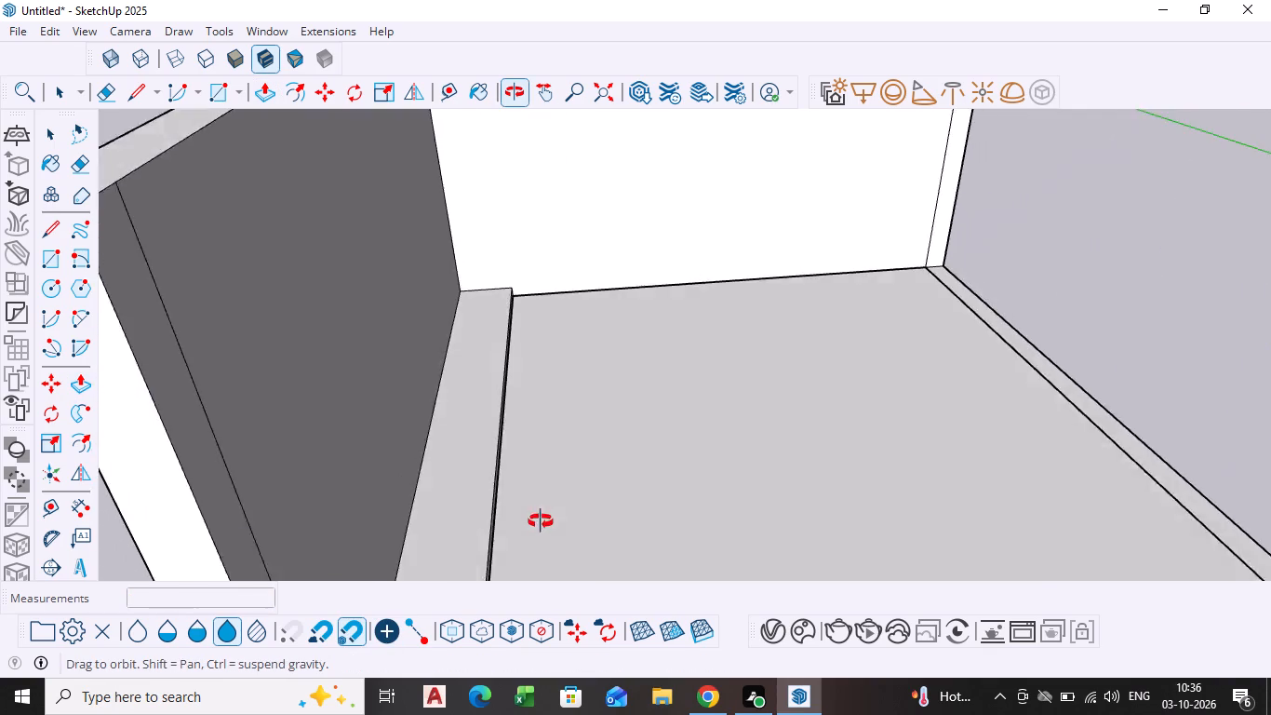
middle_drag(541, 521, 381, 438)
scroll(371, 437, down, 5)
key(space)
Measure the raised strip's depth along the bottom edge of its open end, without placing a dimension.
scroll(98, 513, up, 2)
click(59, 512)
click(80, 511)
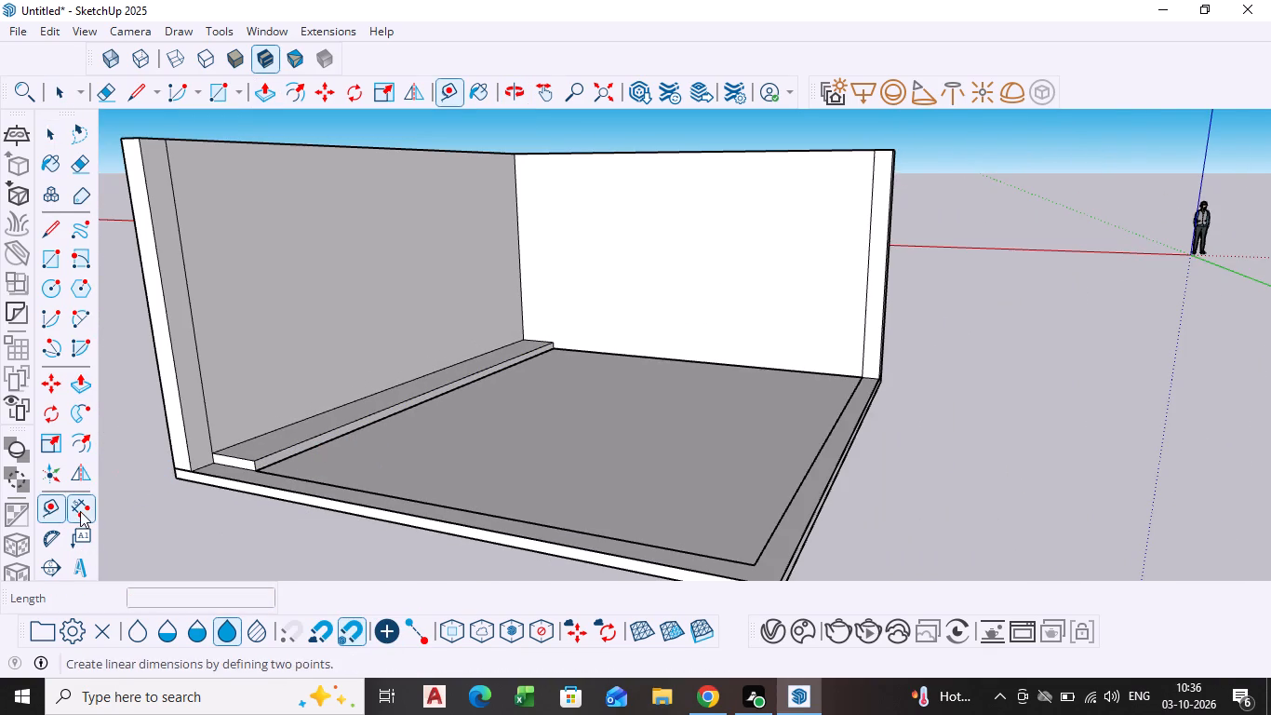
middle_drag(134, 487, 243, 497)
scroll(242, 538, up, 4)
click(261, 555)
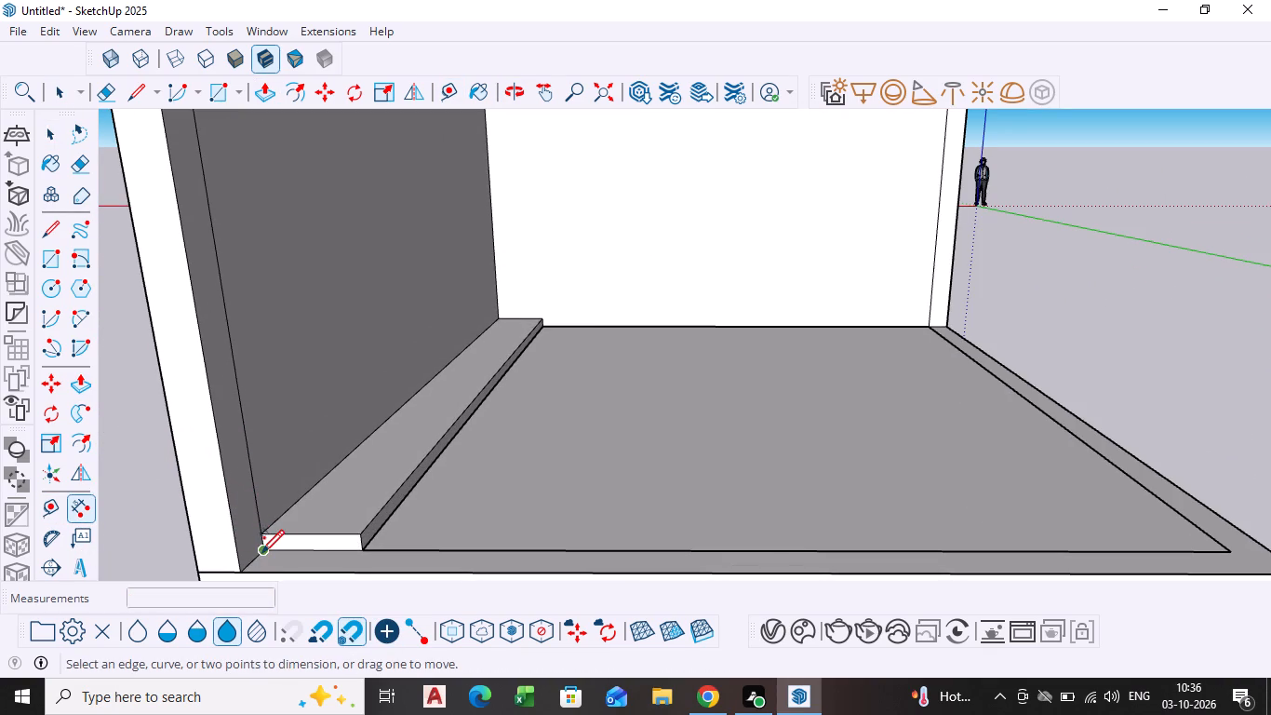
click(367, 549)
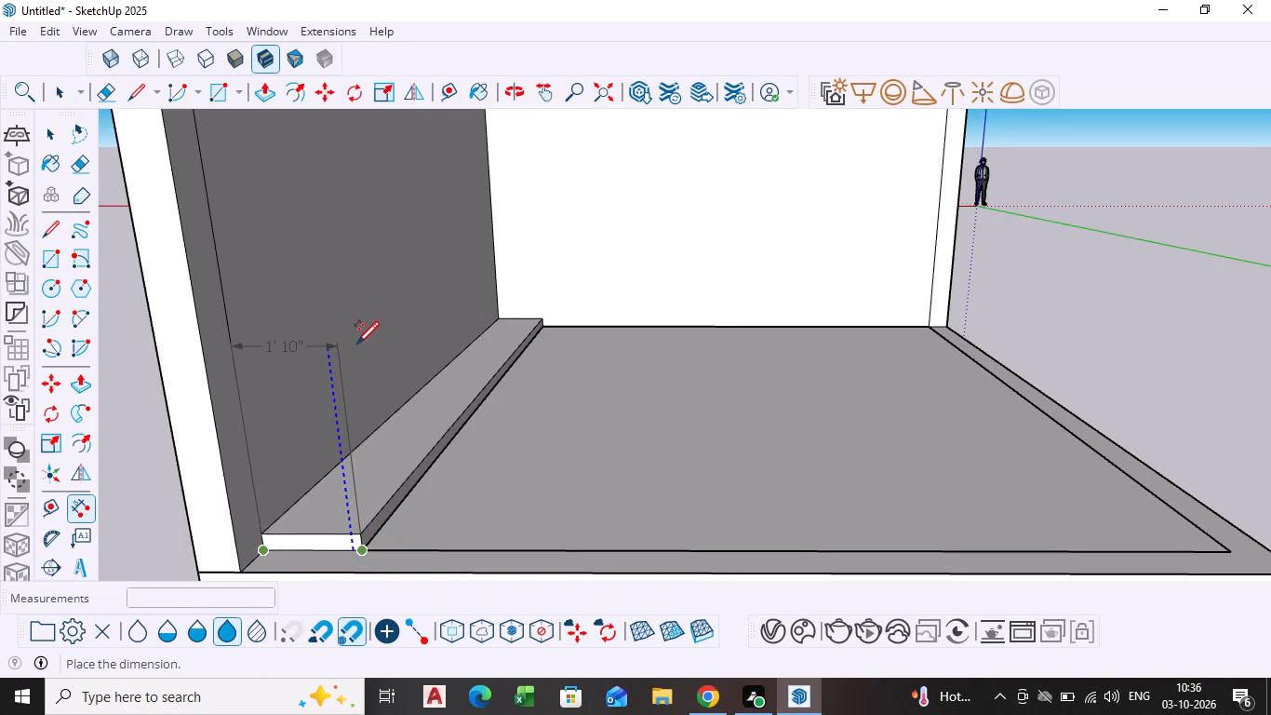
key(Escape)
scroll(836, 398, down, 5)
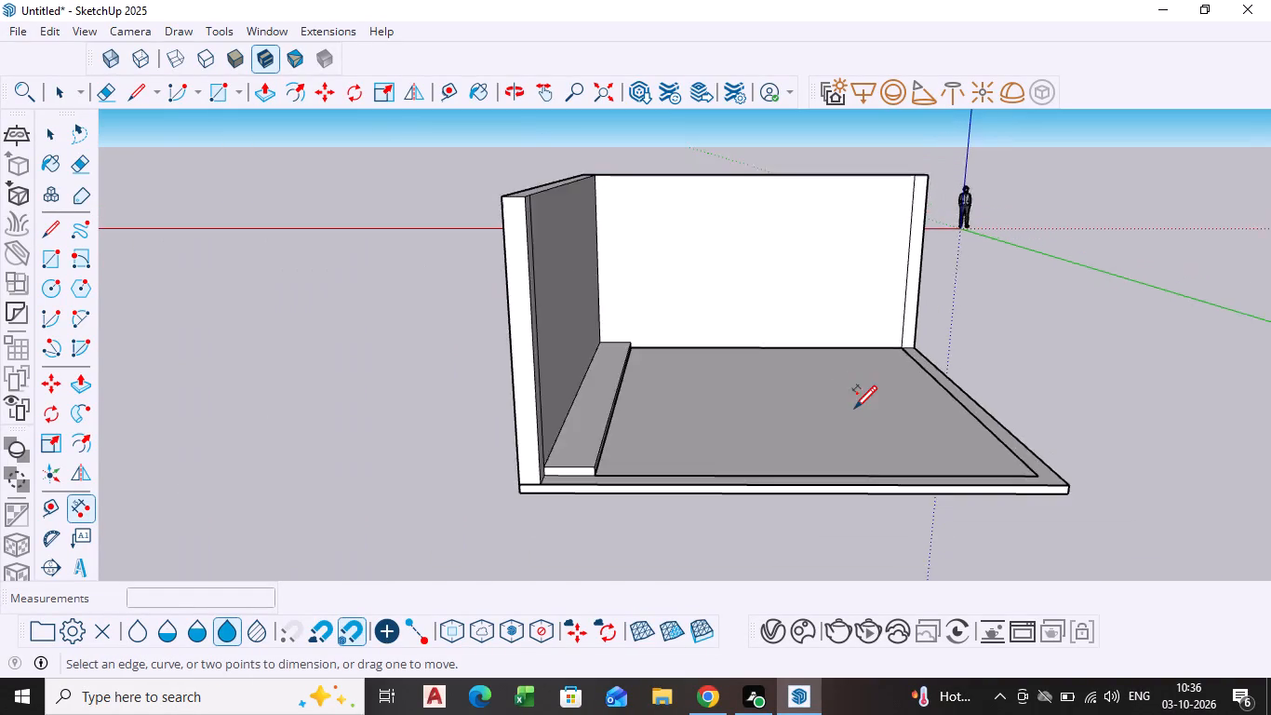
scroll(855, 410, down, 3)
key(space)
Examine the raised strip along the wall and floor from inside the room.
scroll(858, 409, down, 1)
middle_drag(747, 502, 681, 498)
scroll(604, 342, up, 2)
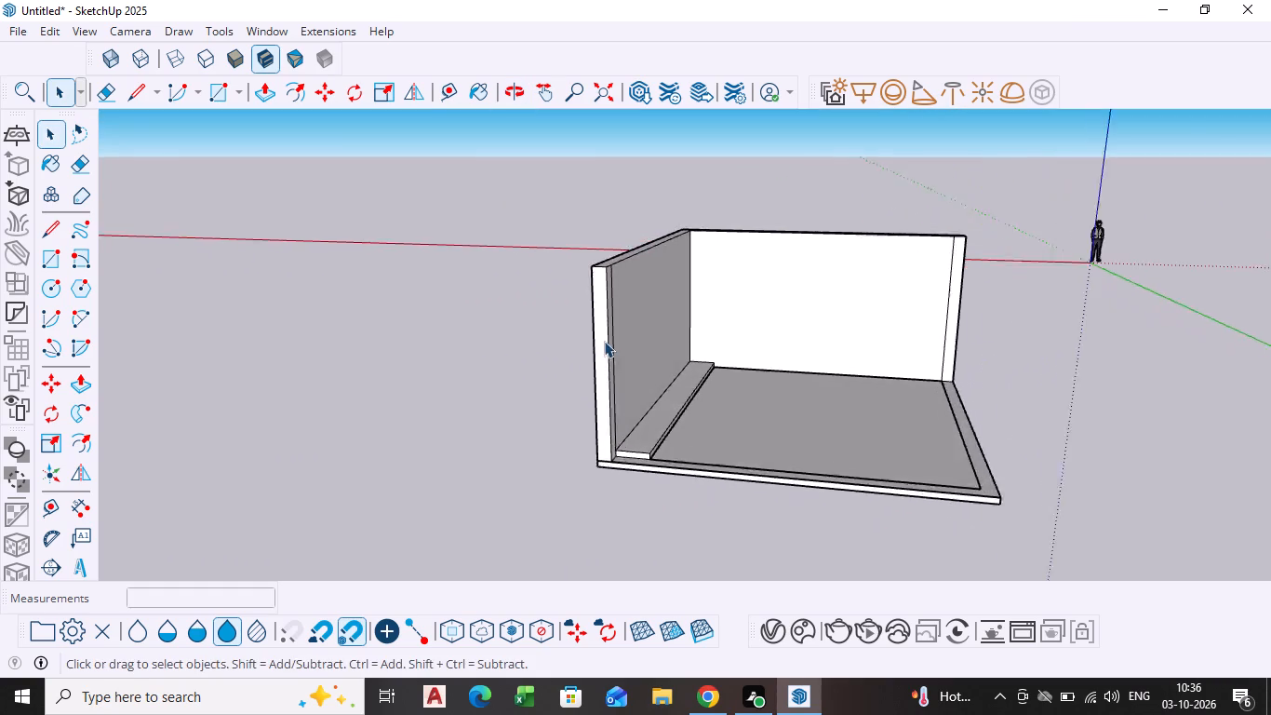
scroll(604, 341, up, 5)
middle_drag(641, 483, 514, 452)
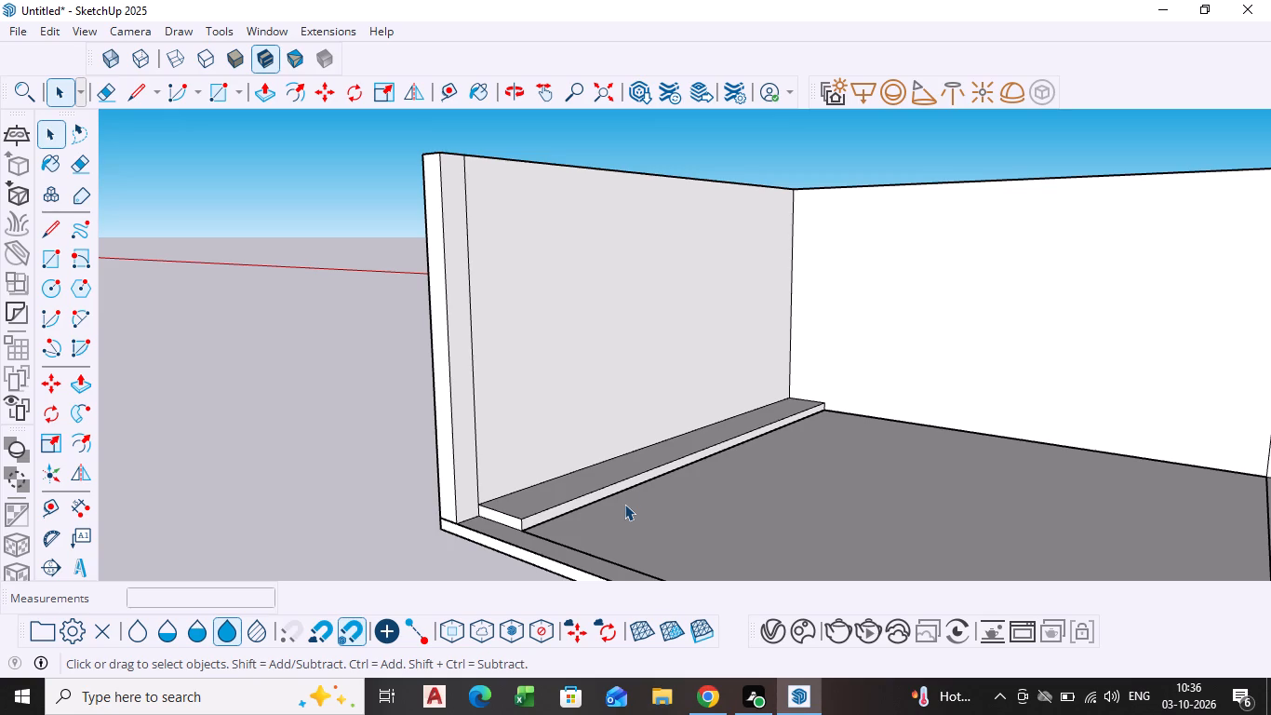
scroll(539, 473, up, 2)
scroll(545, 470, down, 4)
shift+middle_drag(553, 466, 367, 492)
scroll(374, 494, up, 2)
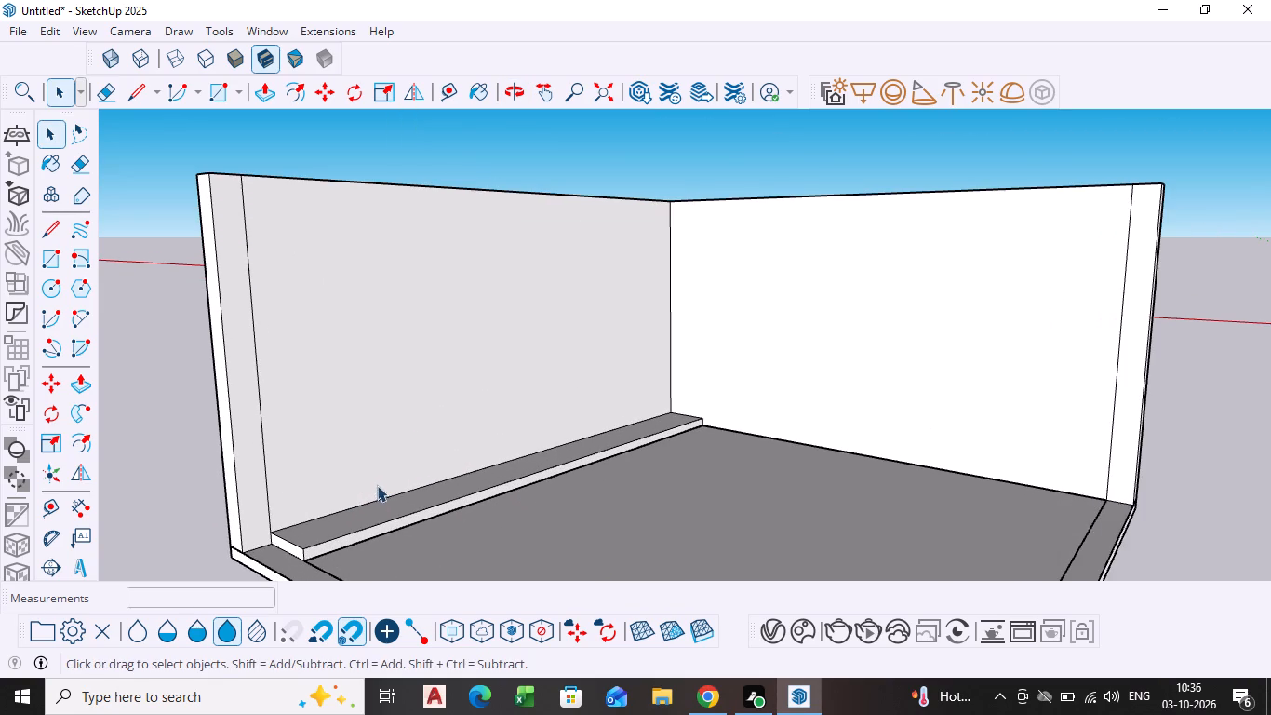
Copy the edge where the strip's top meets the wall 30" up the wall's inner face.
scroll(406, 477, down, 1)
middle_drag(405, 476, 368, 519)
scroll(375, 504, up, 3)
click(375, 504)
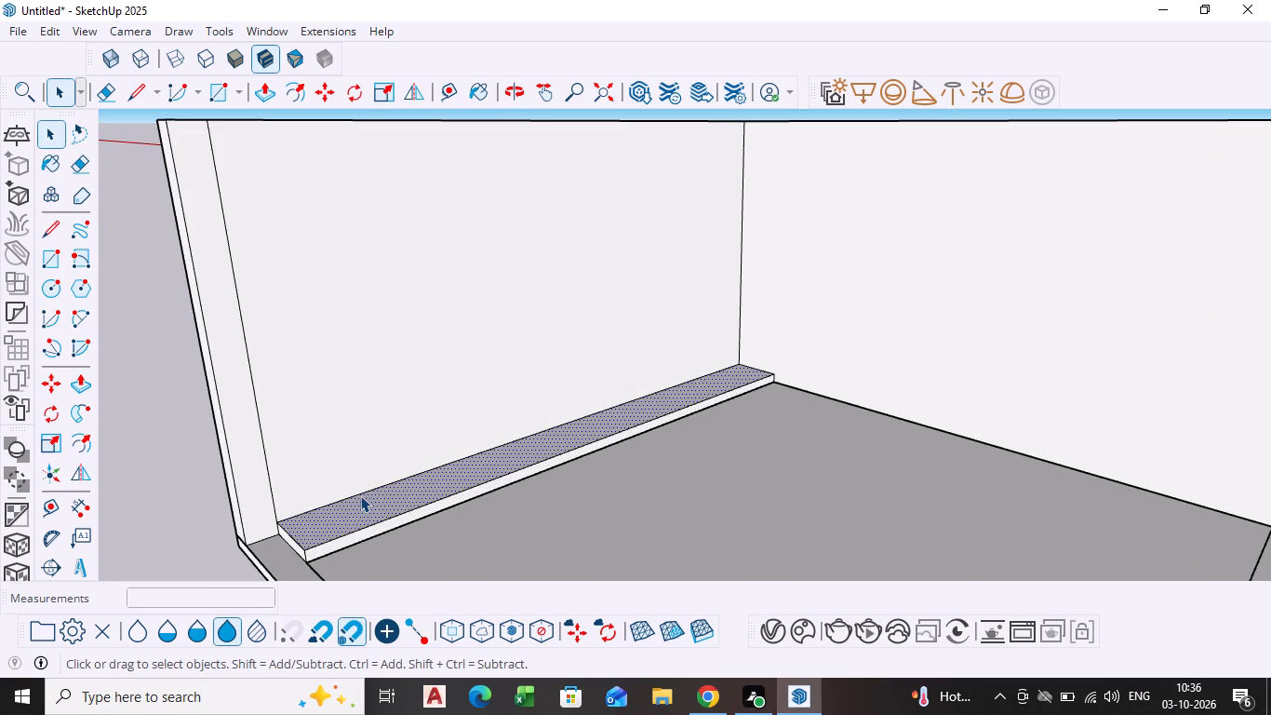
click(360, 495)
key(m)
click(360, 495)
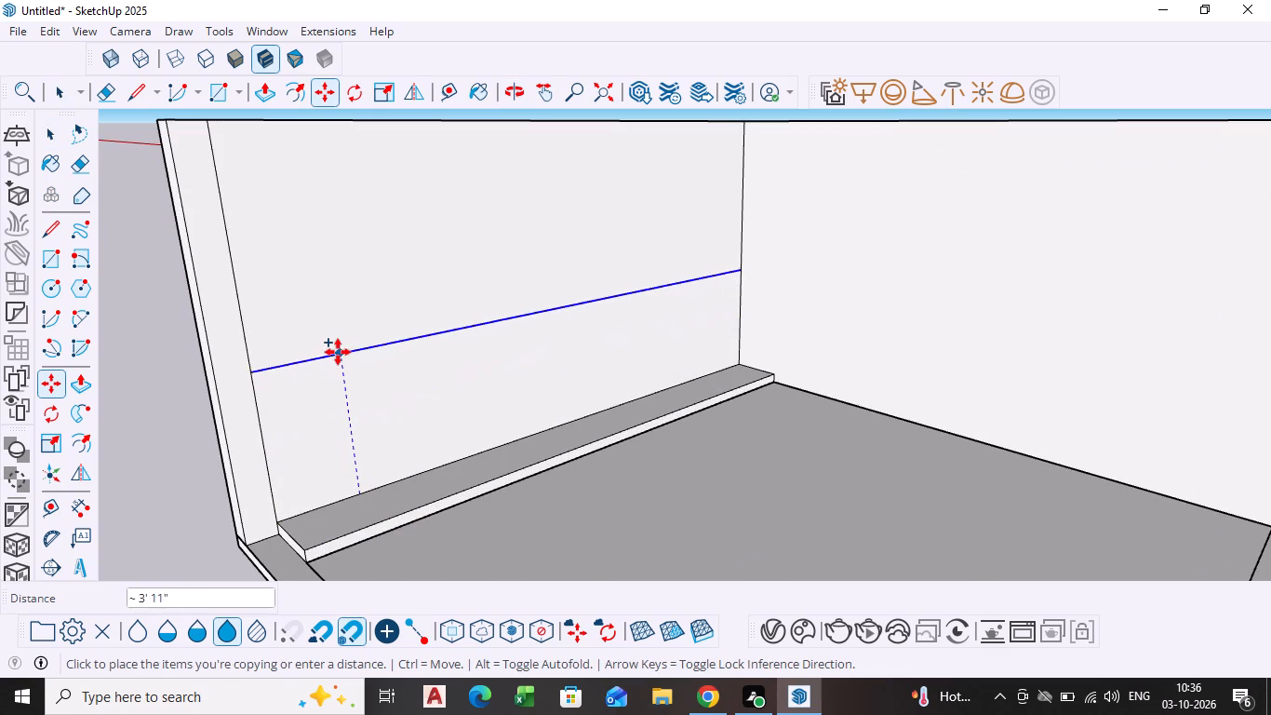
text(30)
key(Return)
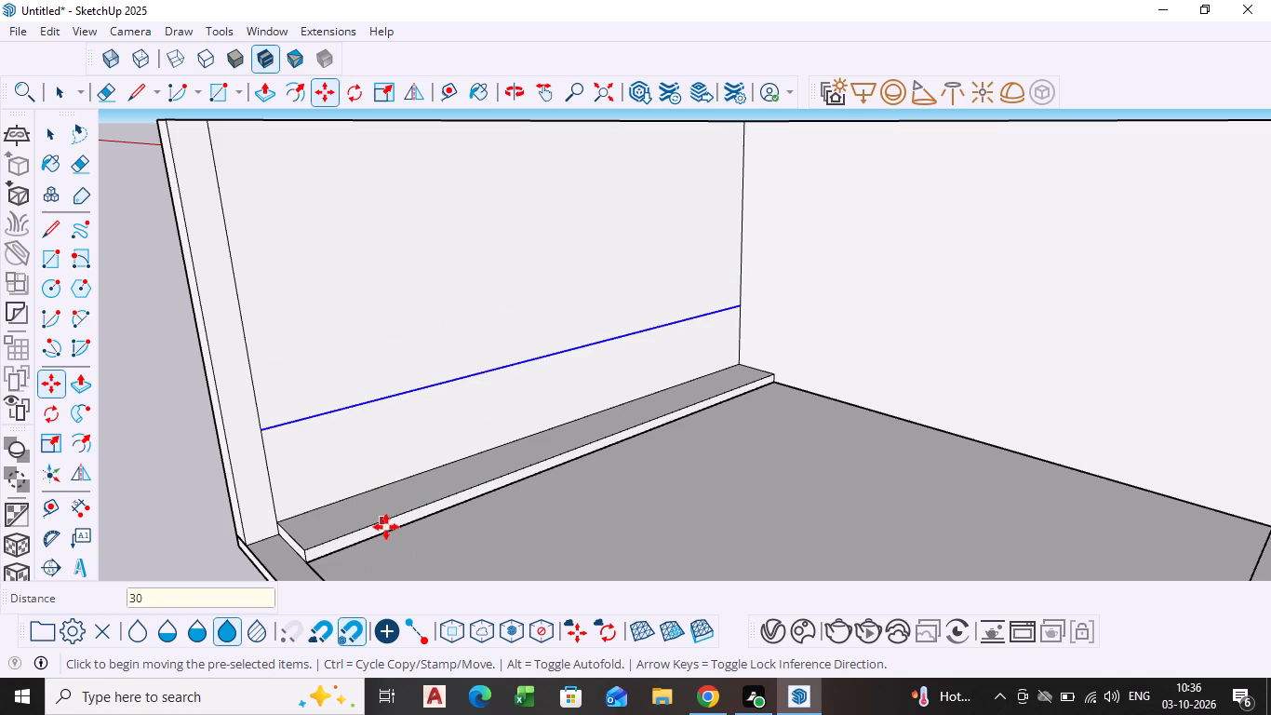
middle_drag(341, 505, 418, 442)
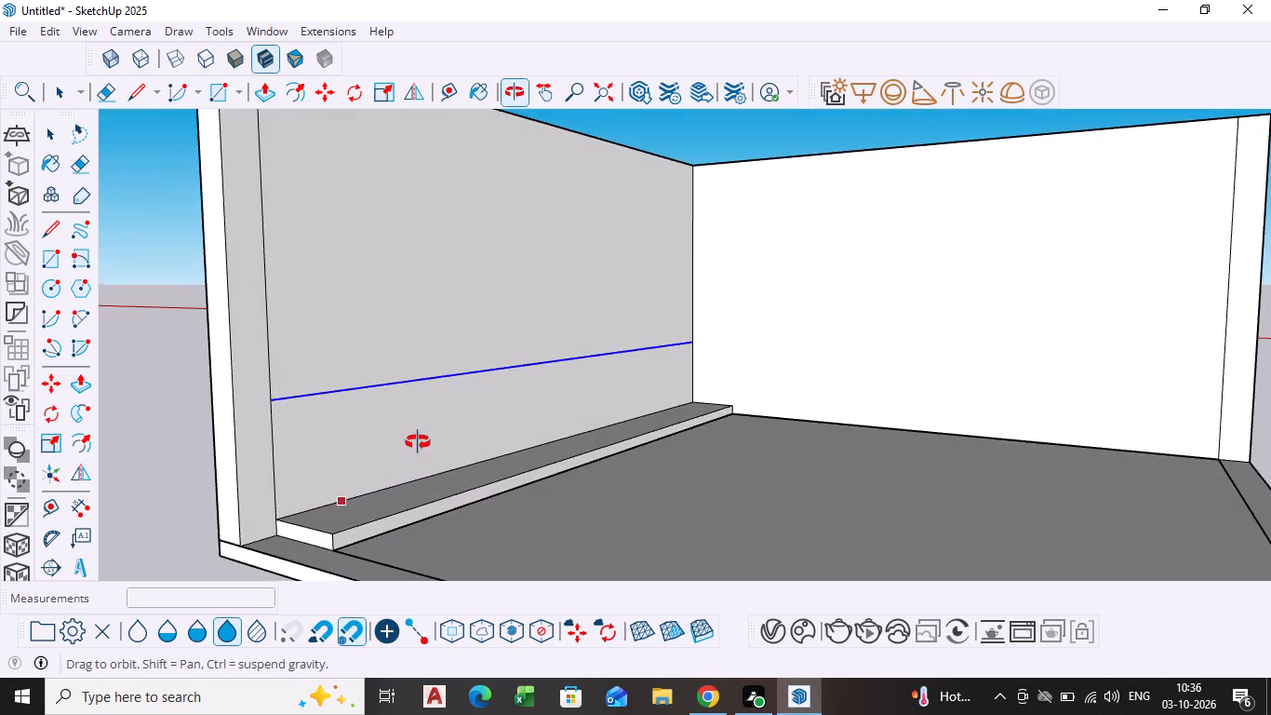
middle_drag(418, 442, 410, 457)
key(space)
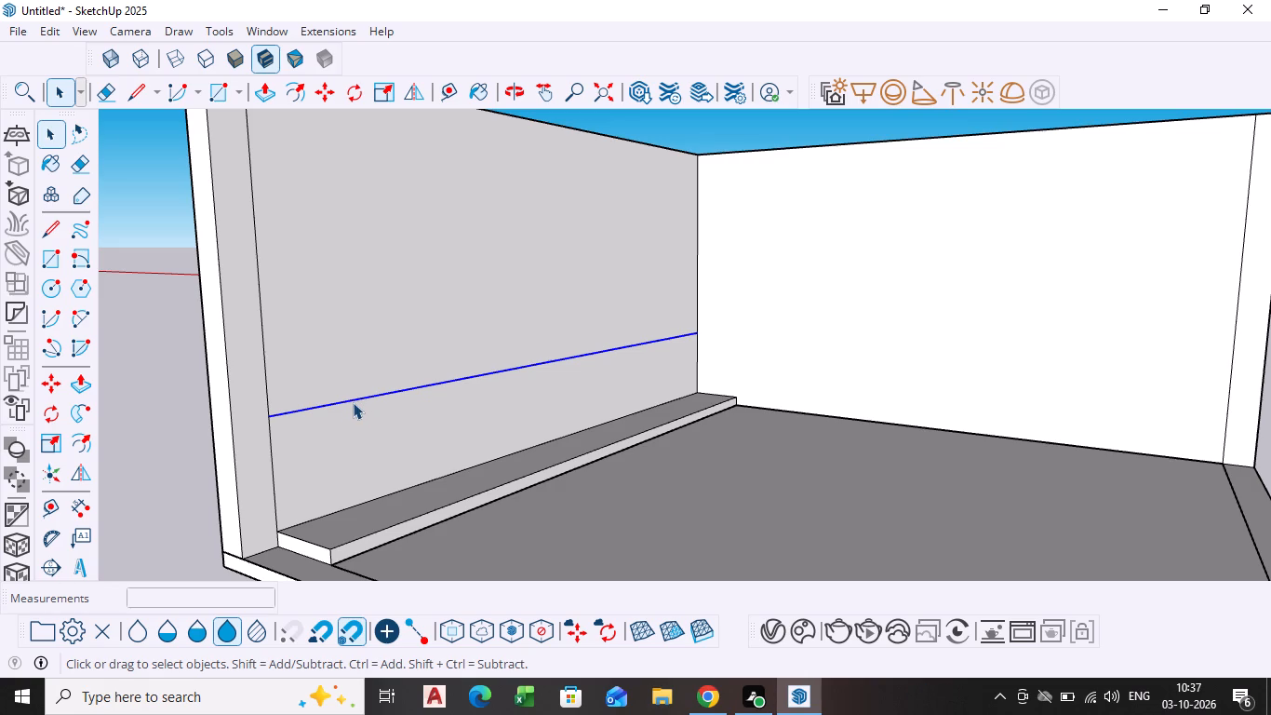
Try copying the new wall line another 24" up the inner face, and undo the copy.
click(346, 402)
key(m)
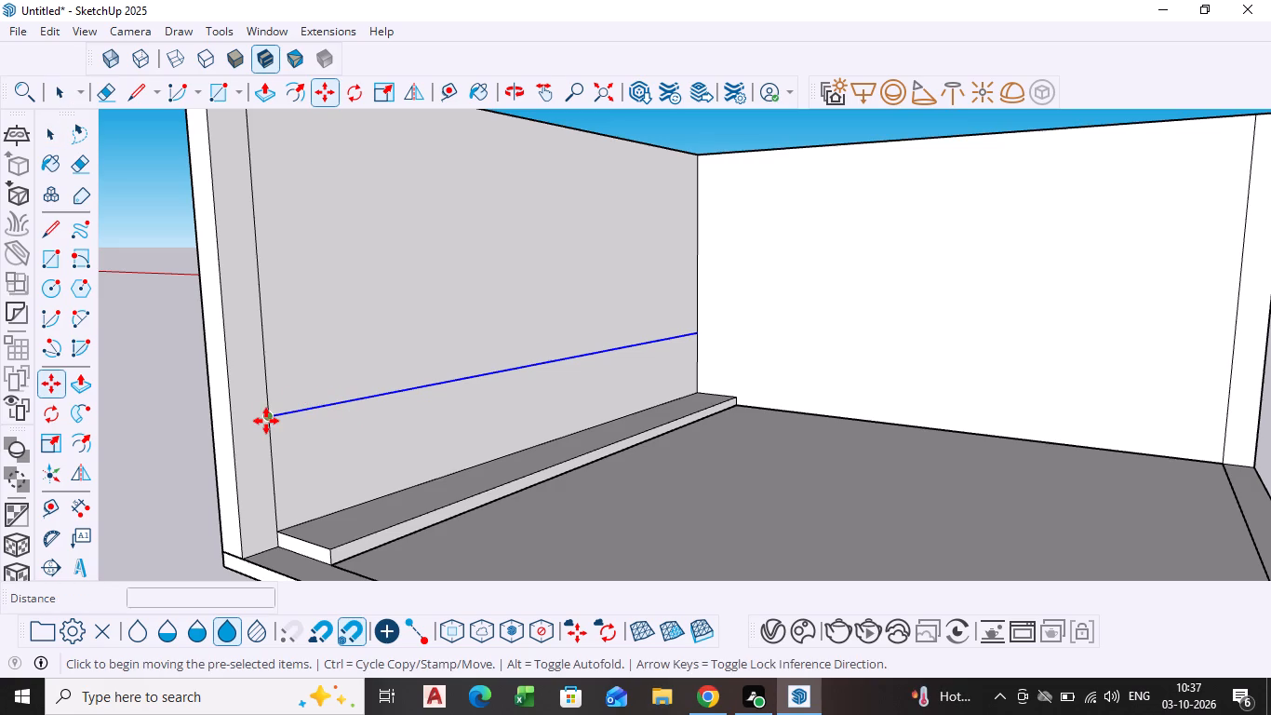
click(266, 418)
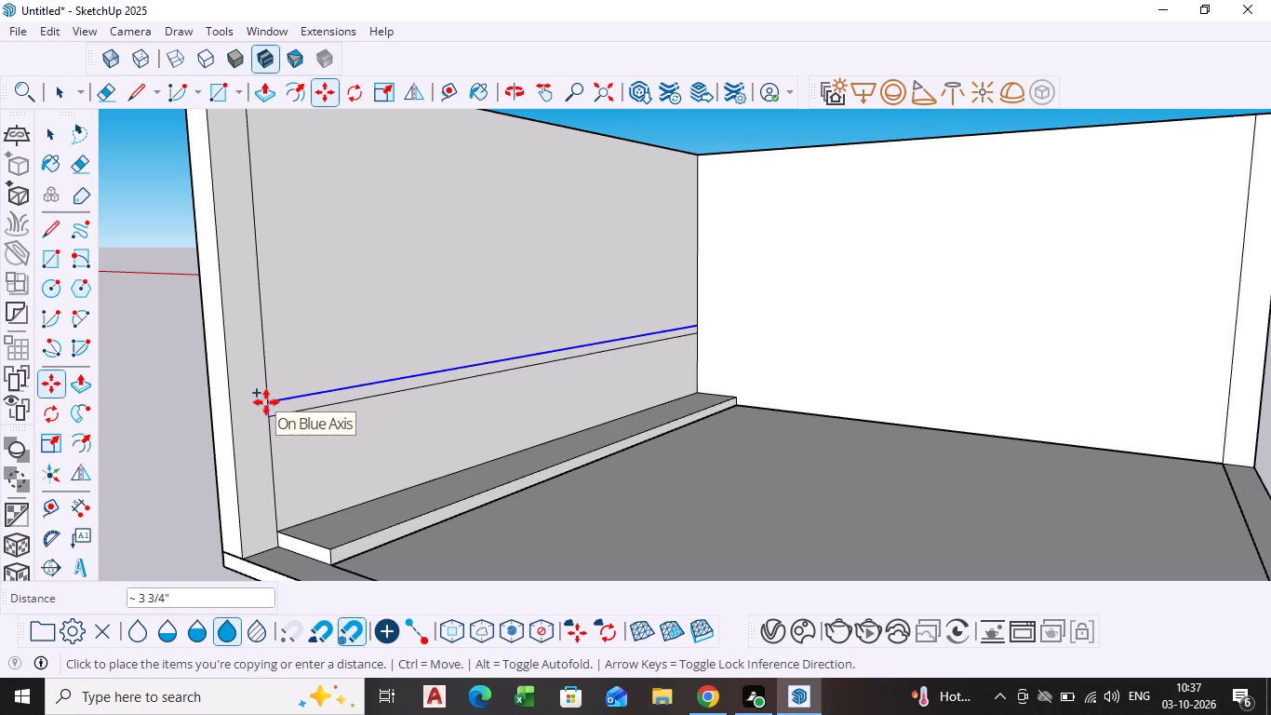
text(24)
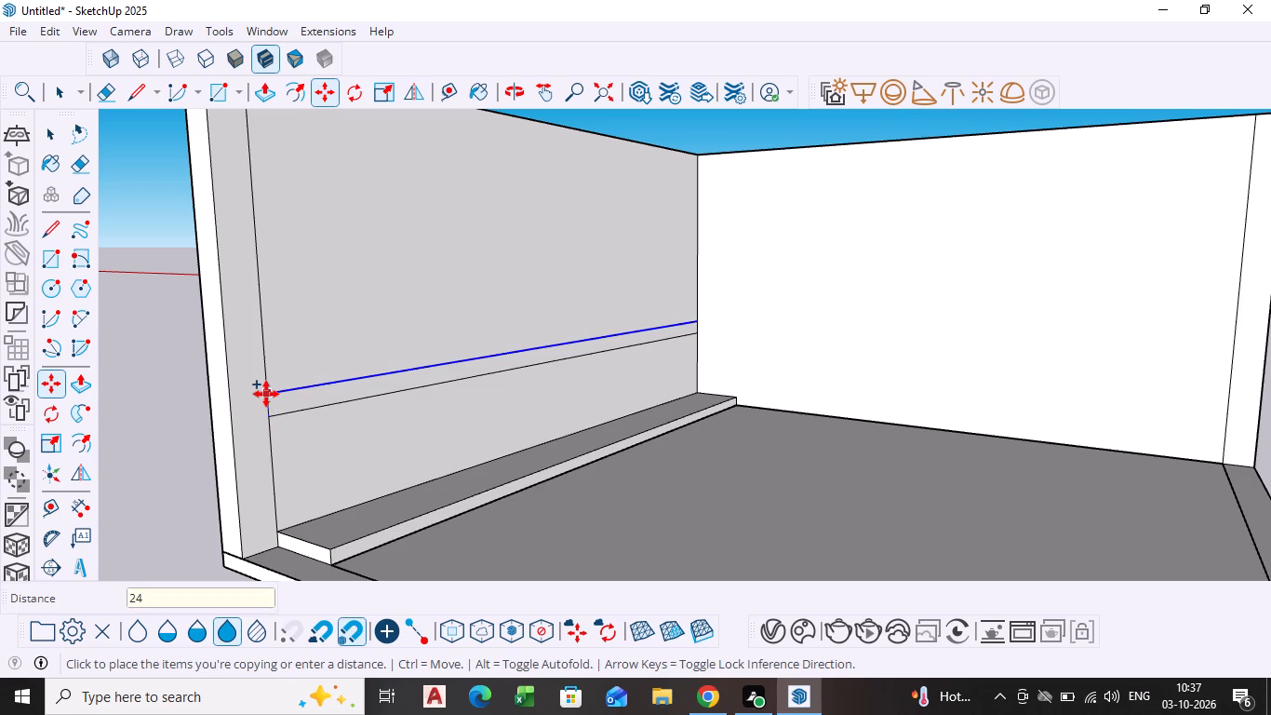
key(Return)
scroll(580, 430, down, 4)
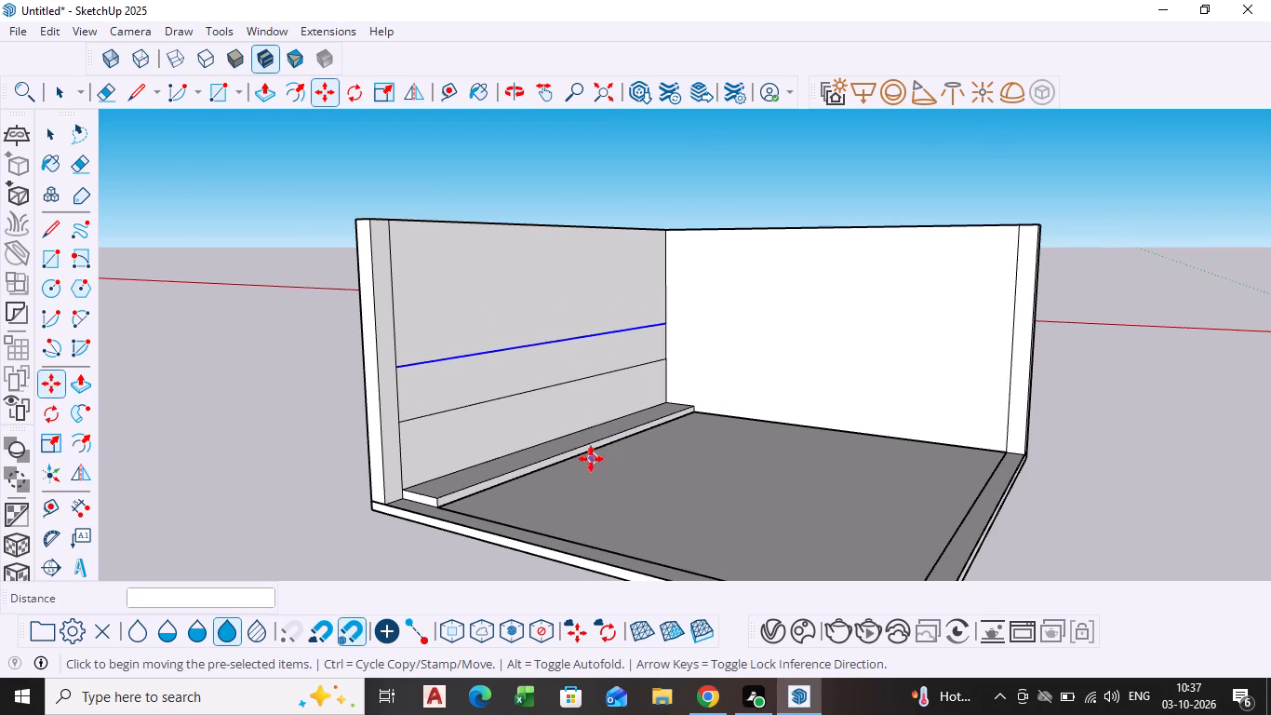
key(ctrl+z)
Try to push/pull the 30" high wall band above the strip outward by 24".
scroll(446, 438, up, 7)
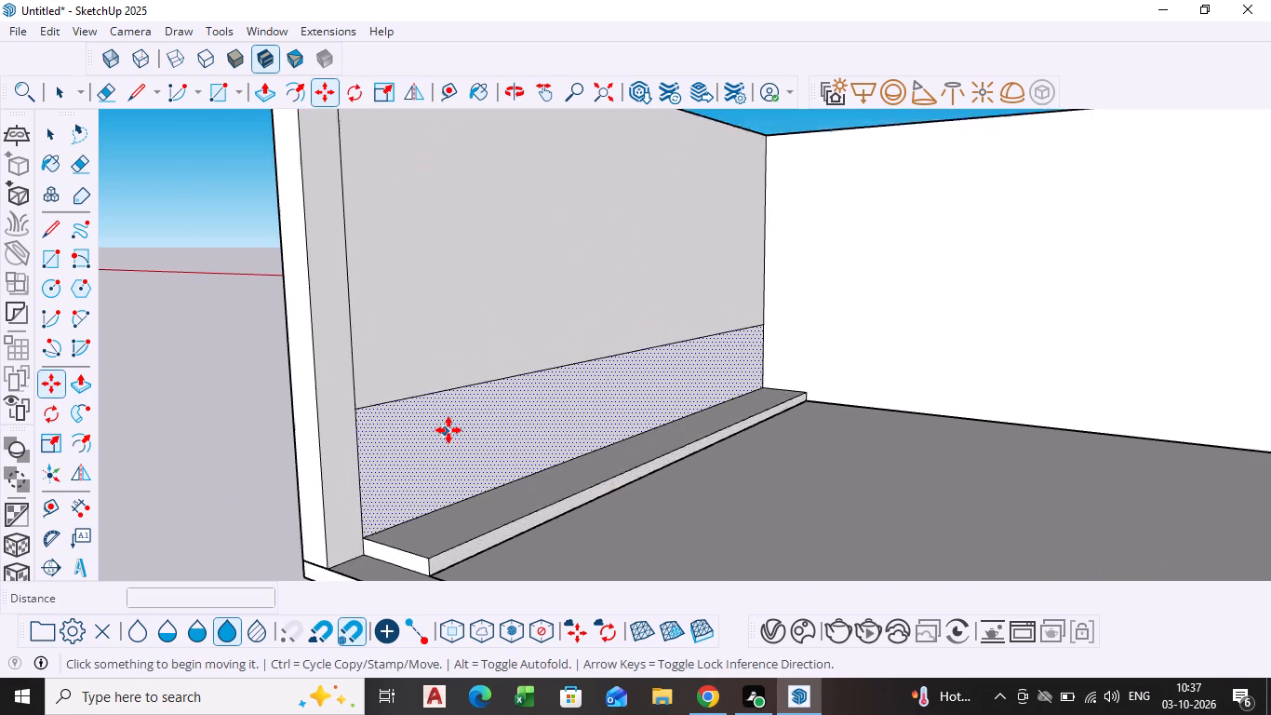
key(space)
click(449, 426)
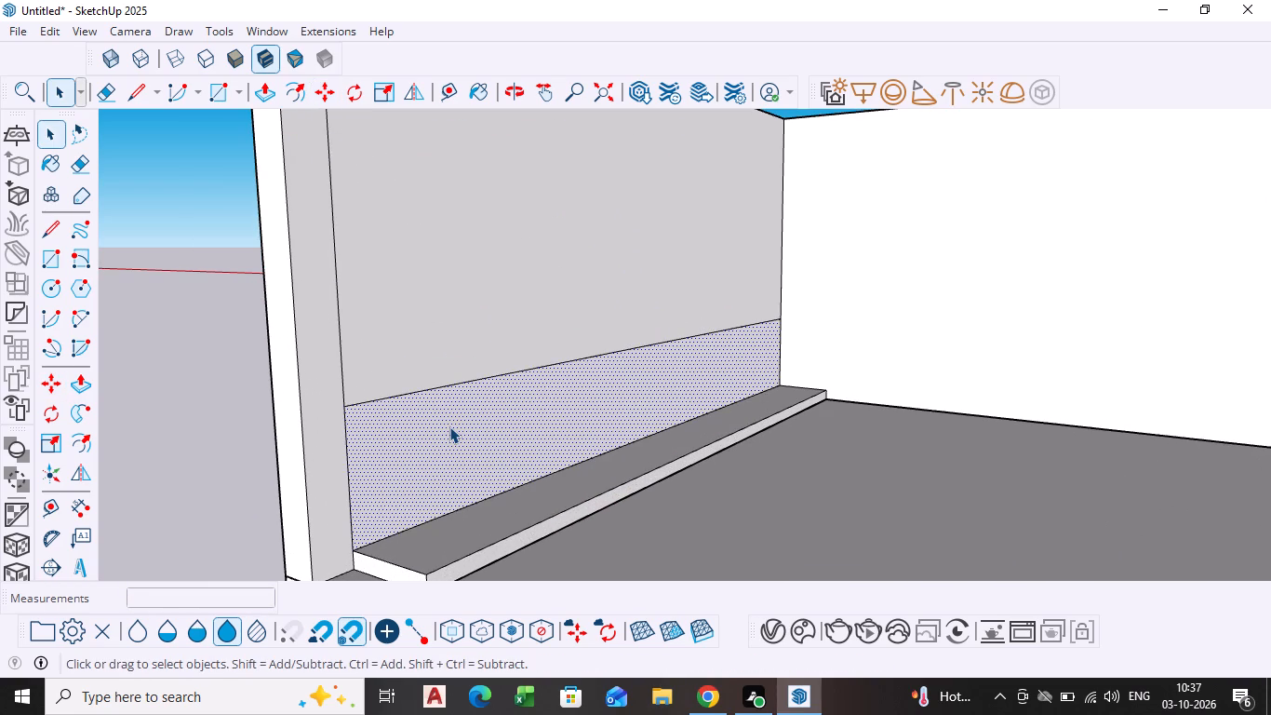
key(p)
click(449, 426)
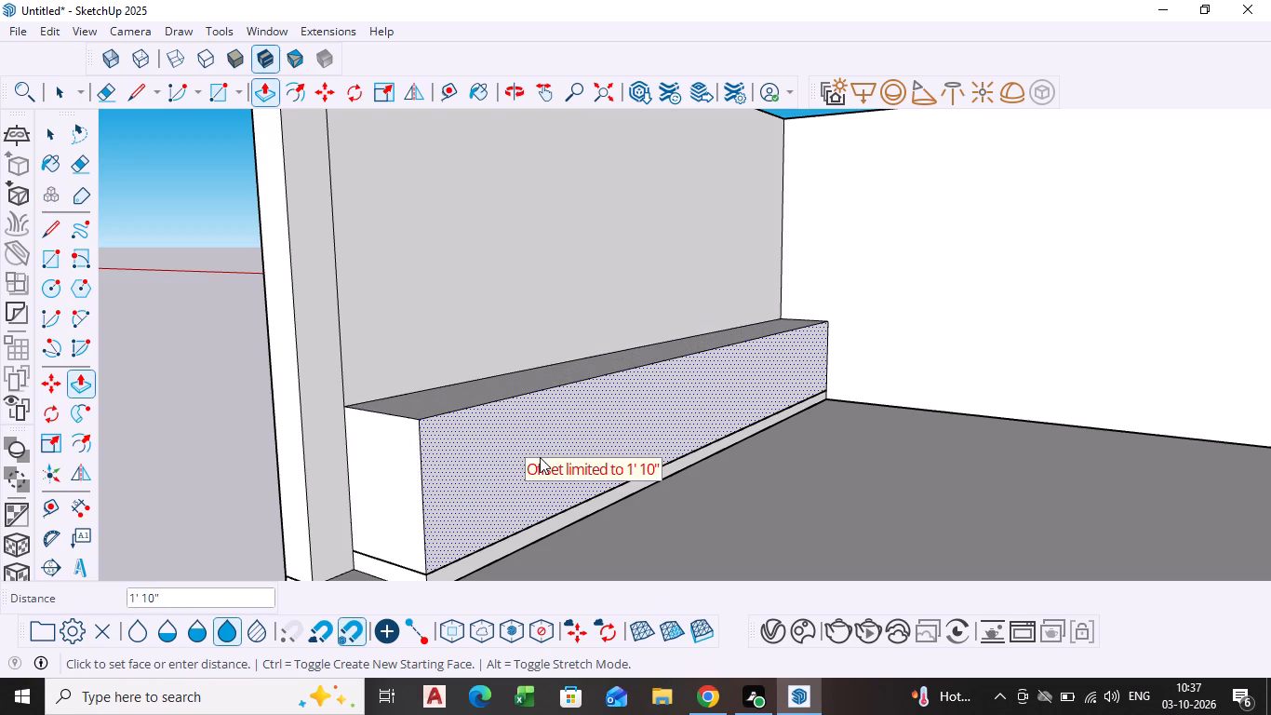
text(24)
key(Return)
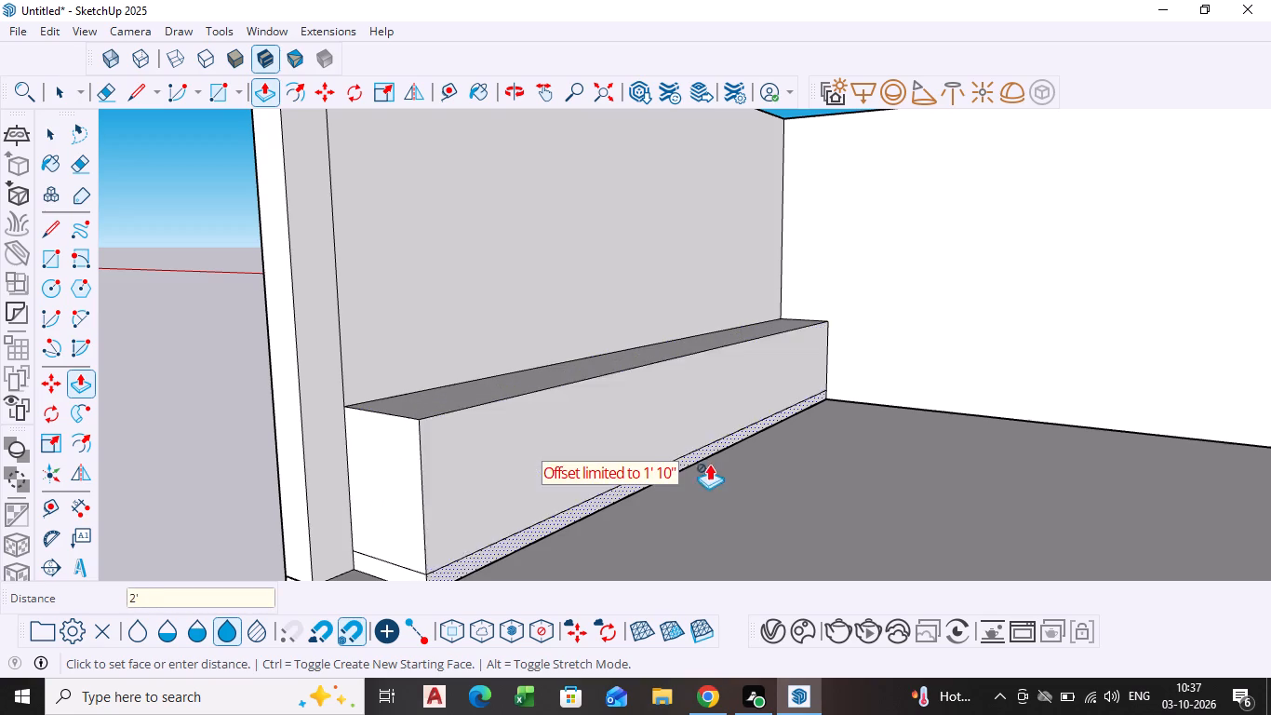
Push/pull the front face of the 30" high block outward by a further 2" so it overhangs the base strip.
scroll(711, 465, down, 2)
middle_drag(711, 465, 759, 423)
scroll(620, 506, up, 8)
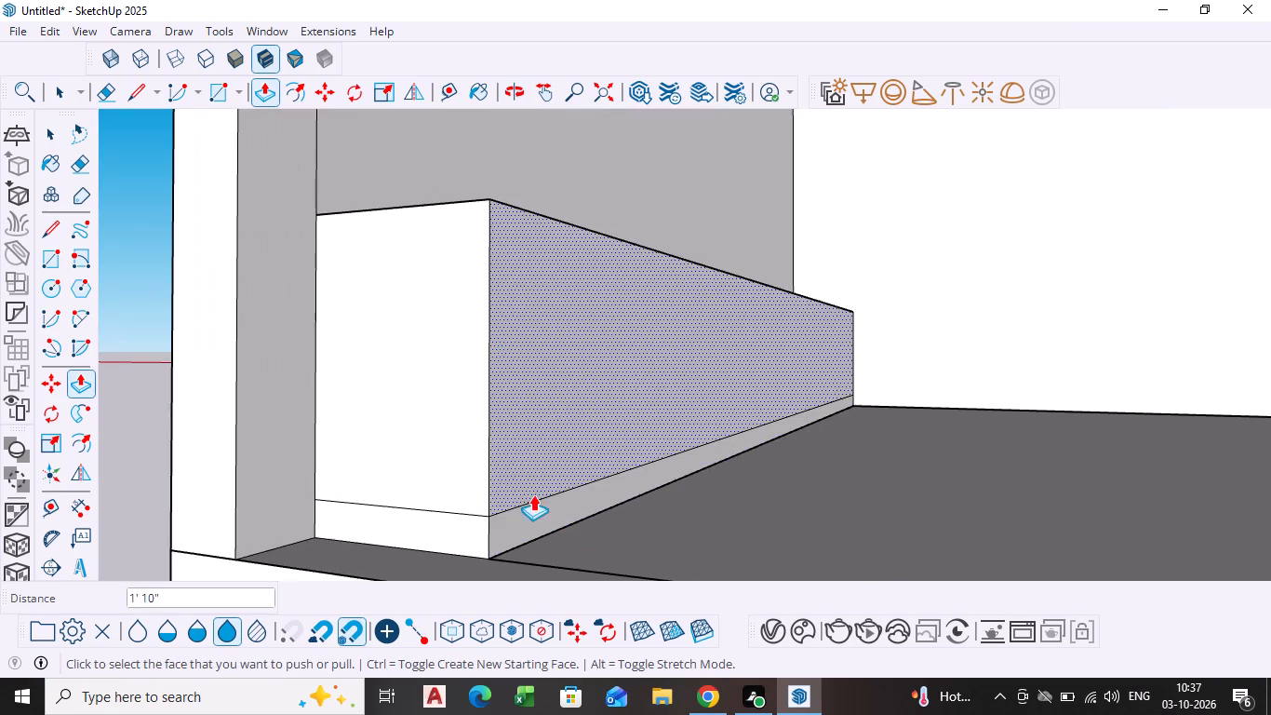
middle_drag(539, 489, 464, 512)
scroll(538, 491, down, 1)
scroll(504, 477, up, 4)
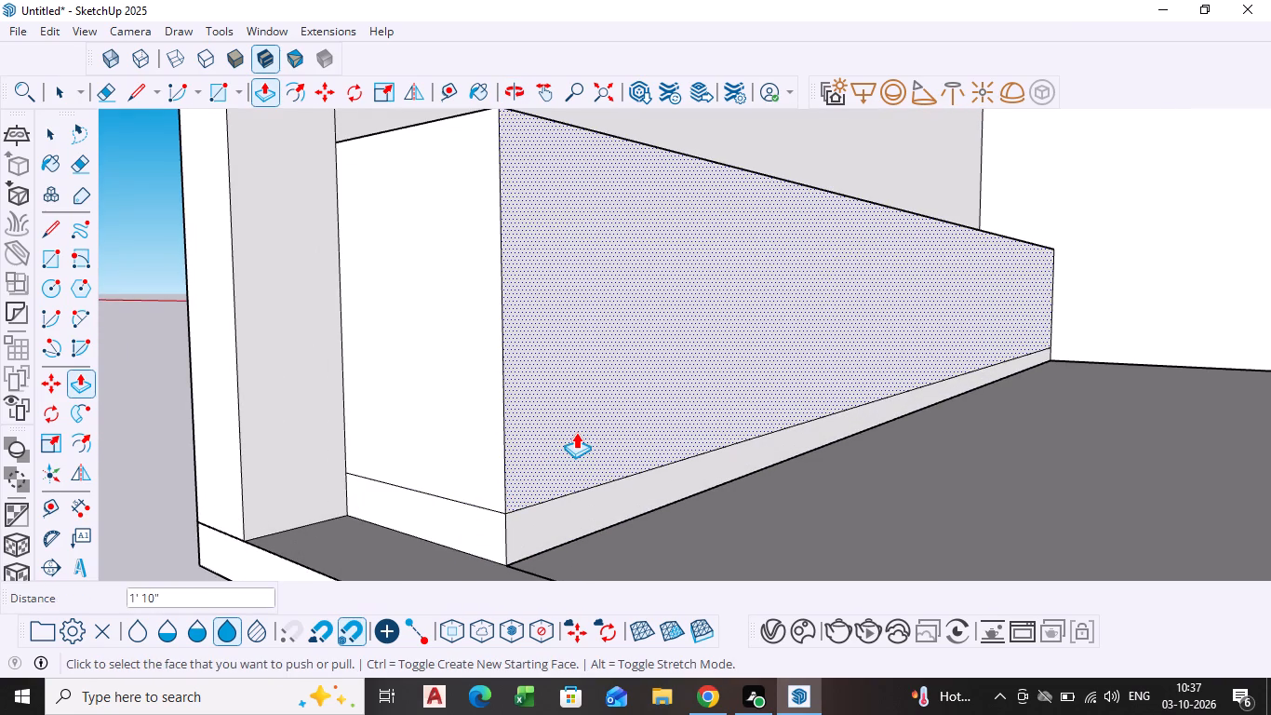
click(576, 432)
key(2)
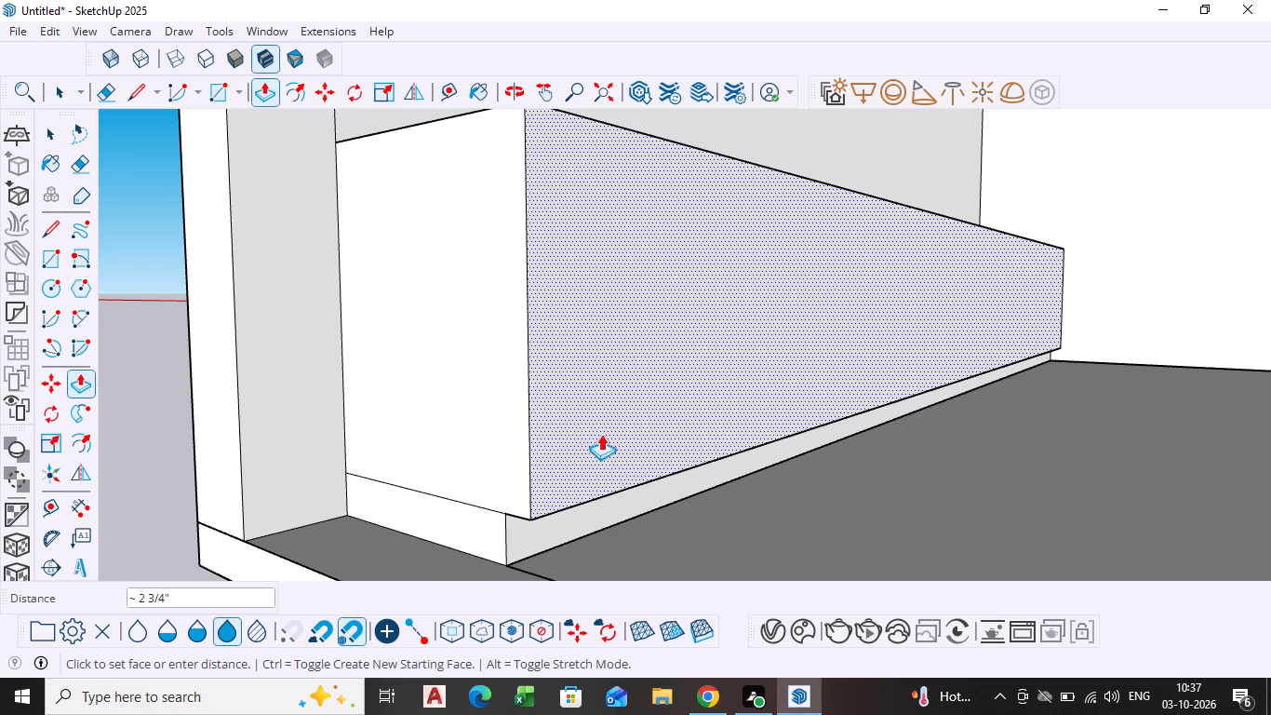
key(Return)
scroll(759, 425, down, 7)
middle_drag(761, 427, 650, 498)
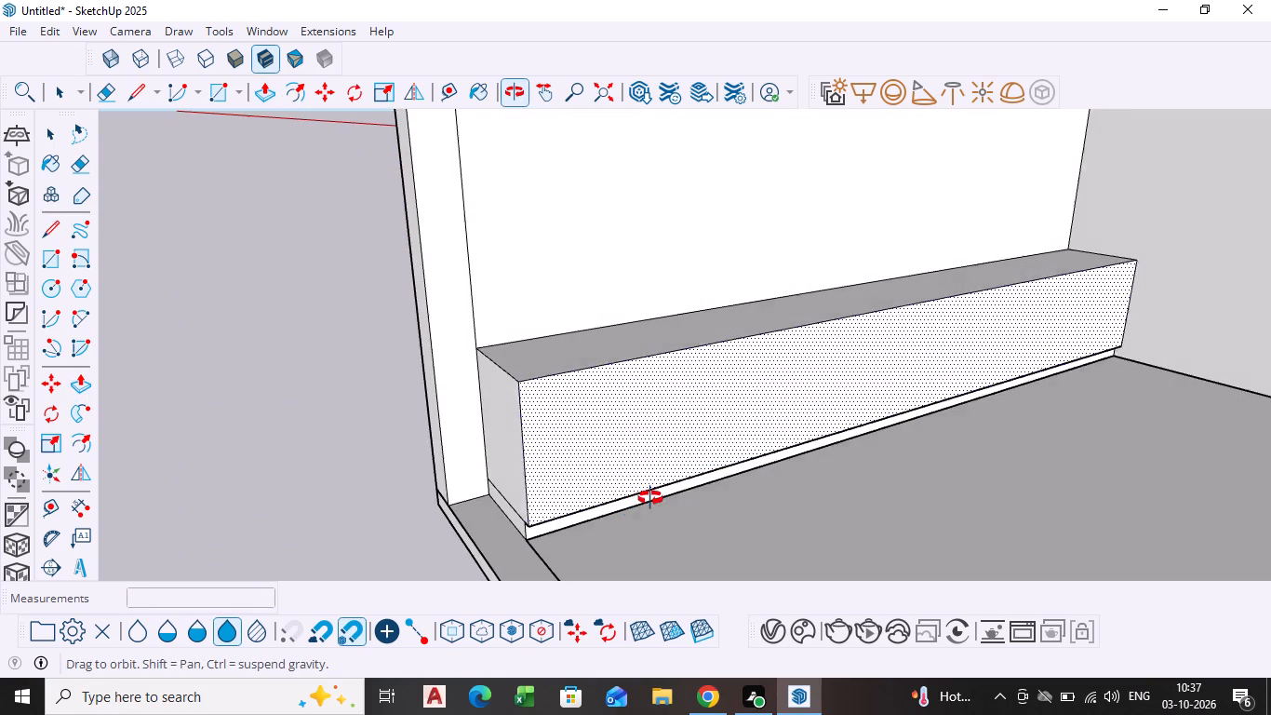
middle_drag(650, 498, 649, 498)
key(space)
Copy the edge where the block's top meets the wall 2" up the wall's inner face.
scroll(729, 413, down, 5)
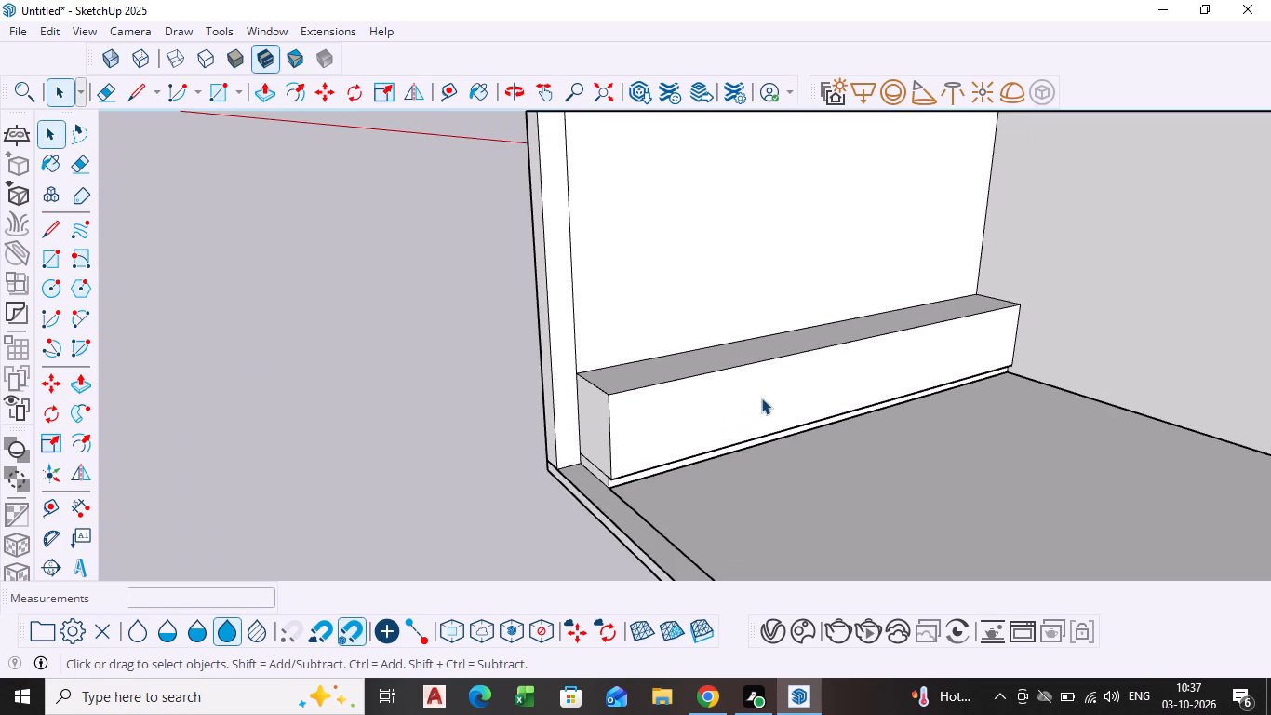
scroll(761, 398, down, 1)
middle_drag(761, 398, 729, 453)
scroll(733, 366, up, 3)
click(719, 350)
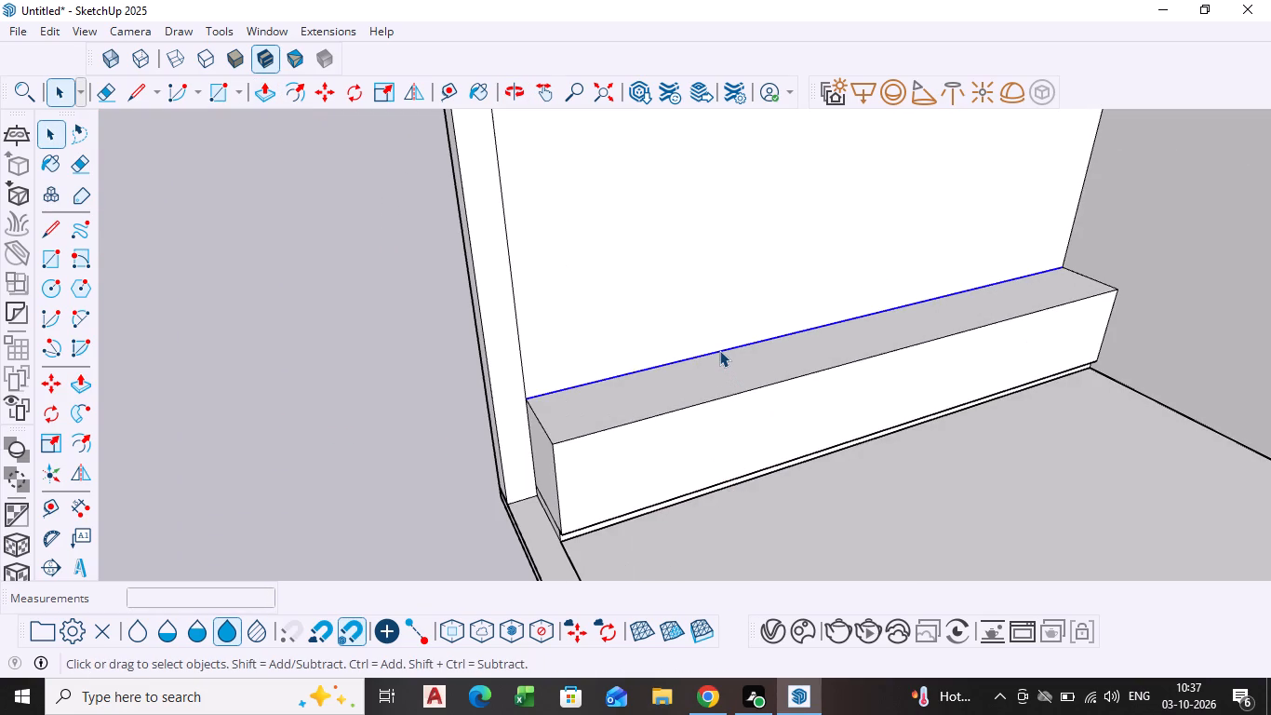
key(m)
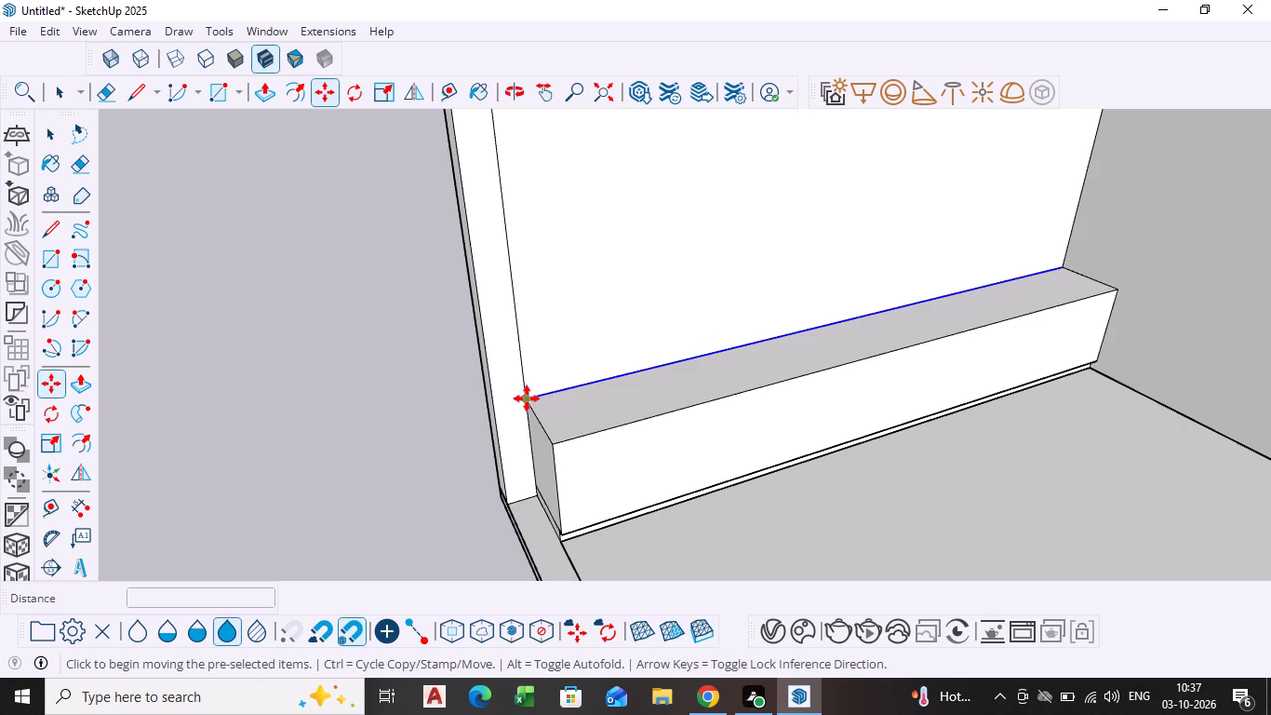
click(527, 398)
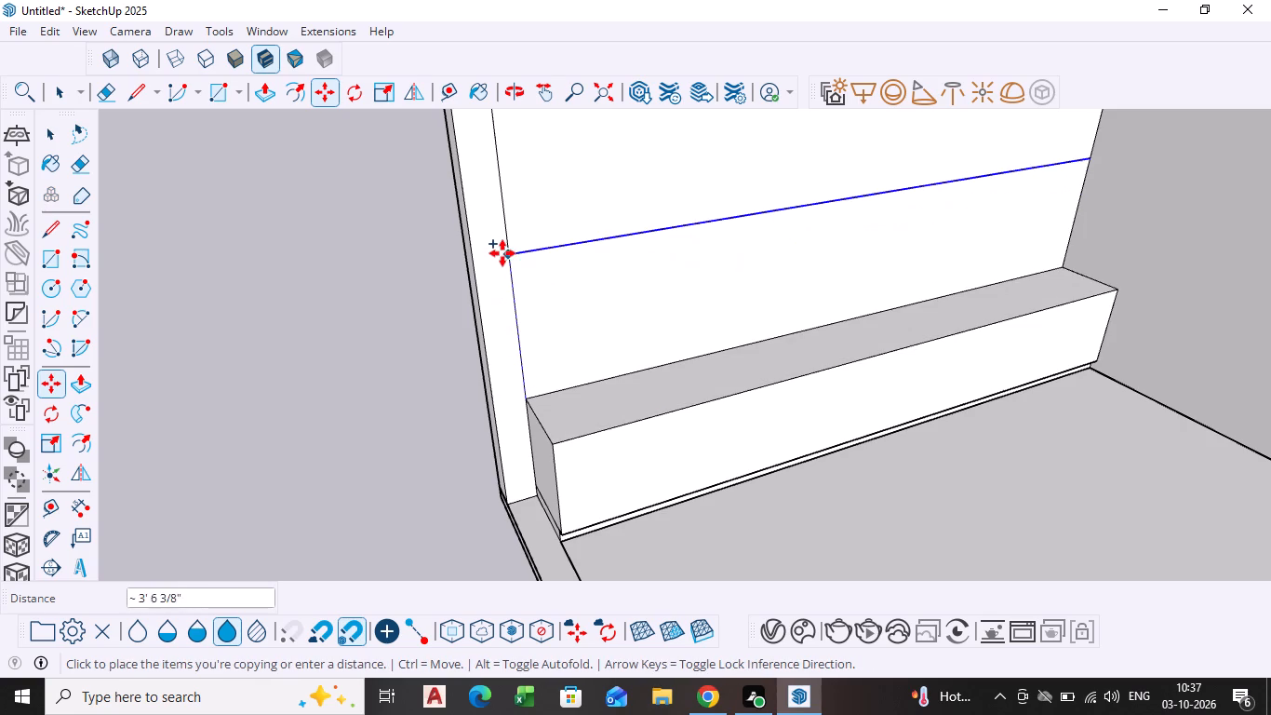
key(2)
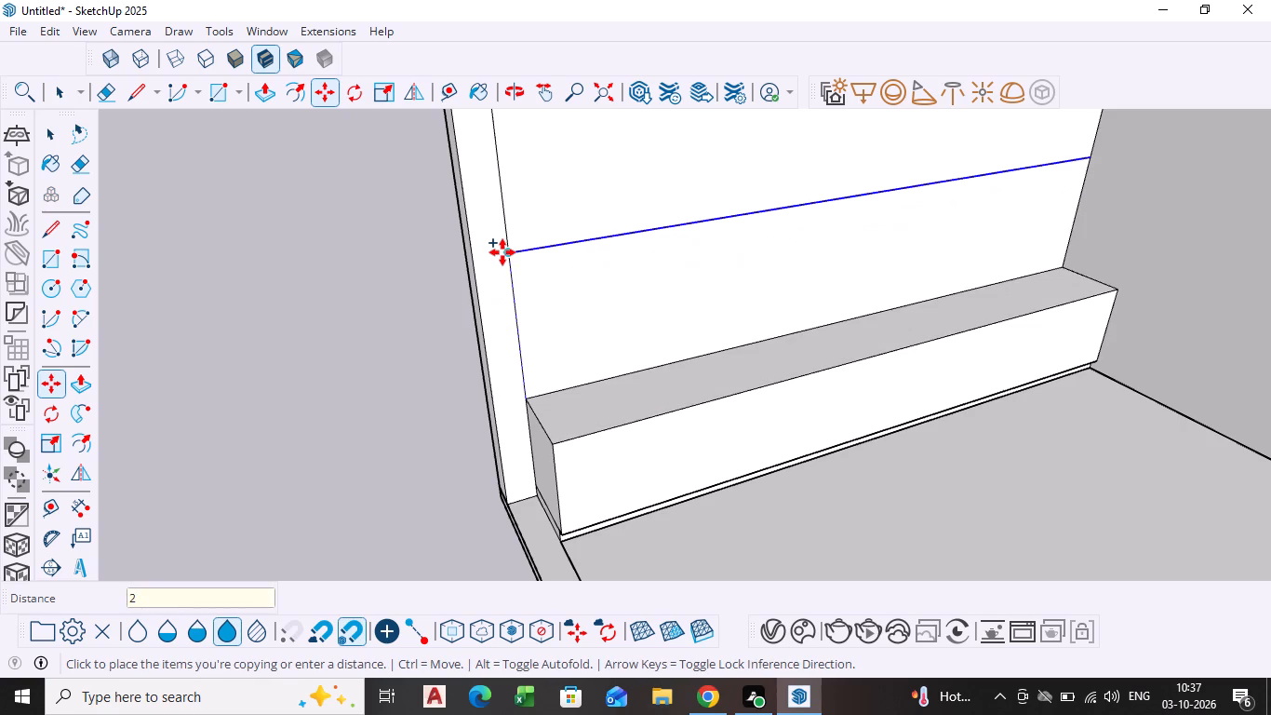
key(apostrophe)
key(BackSpace)
key(Return)
key(space)
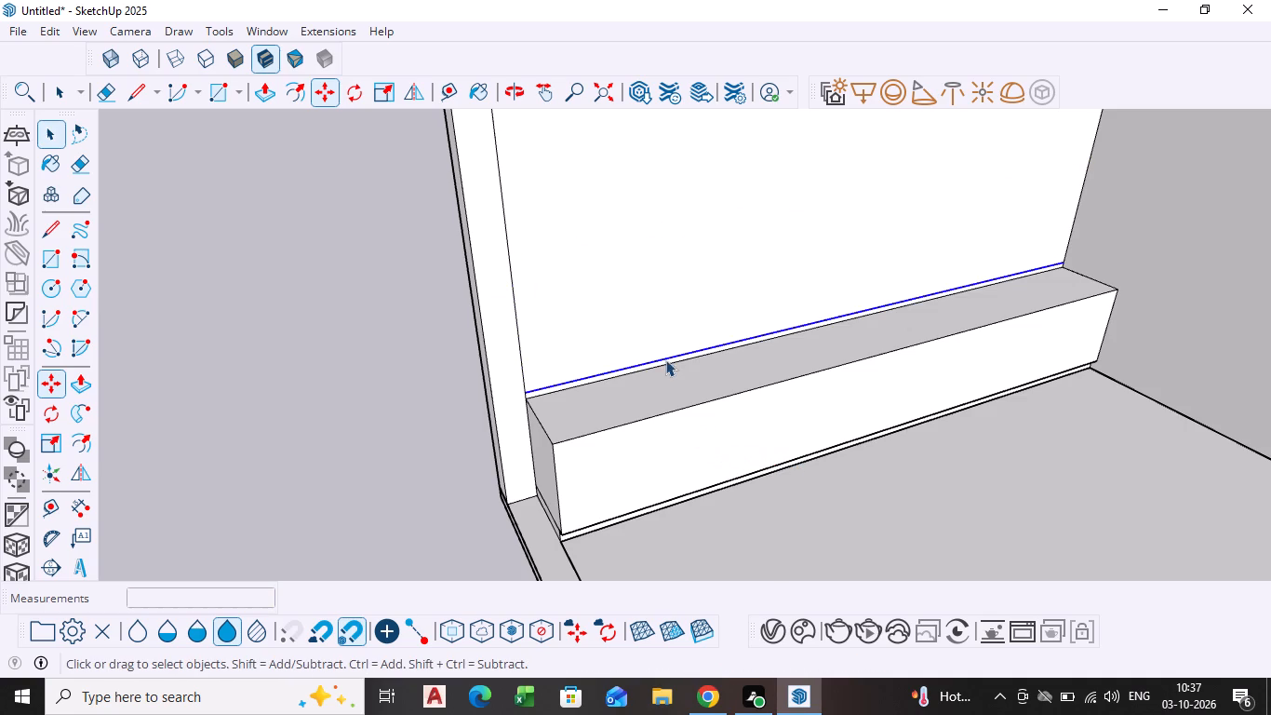
Push/pull the thin 2" wall band above the block outward by 2', flush with the block's front face.
scroll(665, 356, up, 5)
click(645, 371)
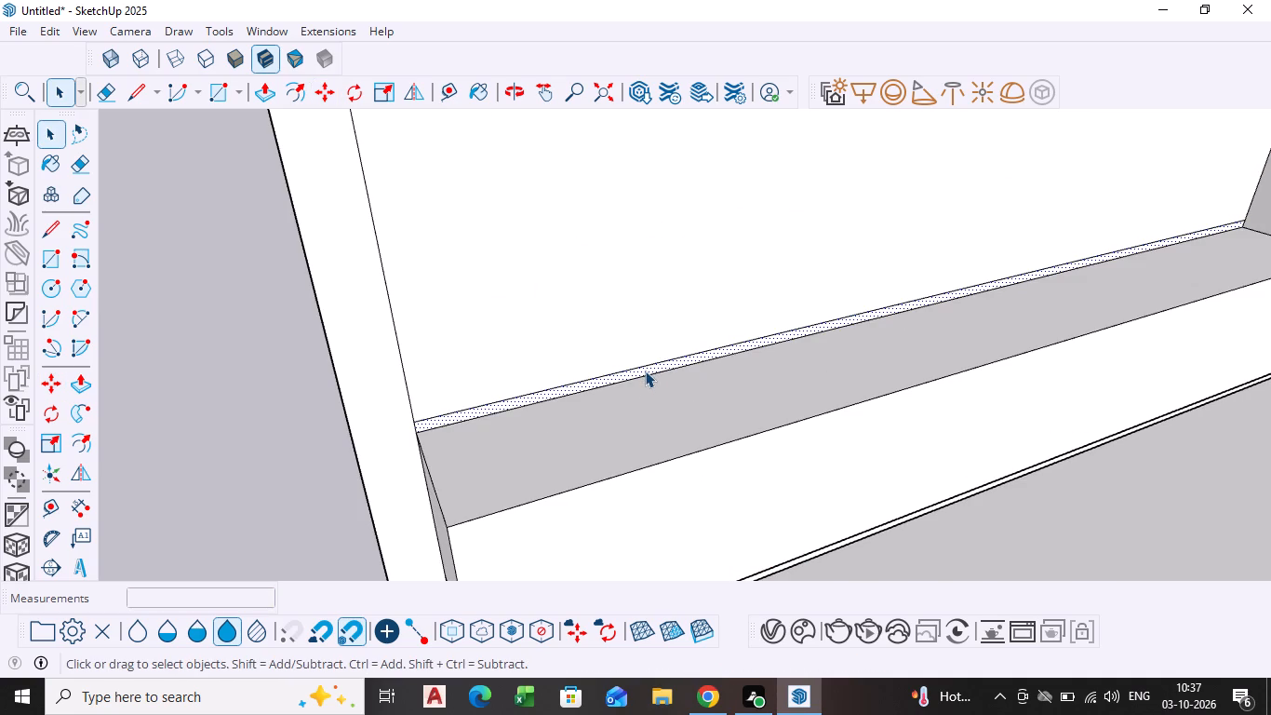
key(semicolon)
click(645, 371)
key(p)
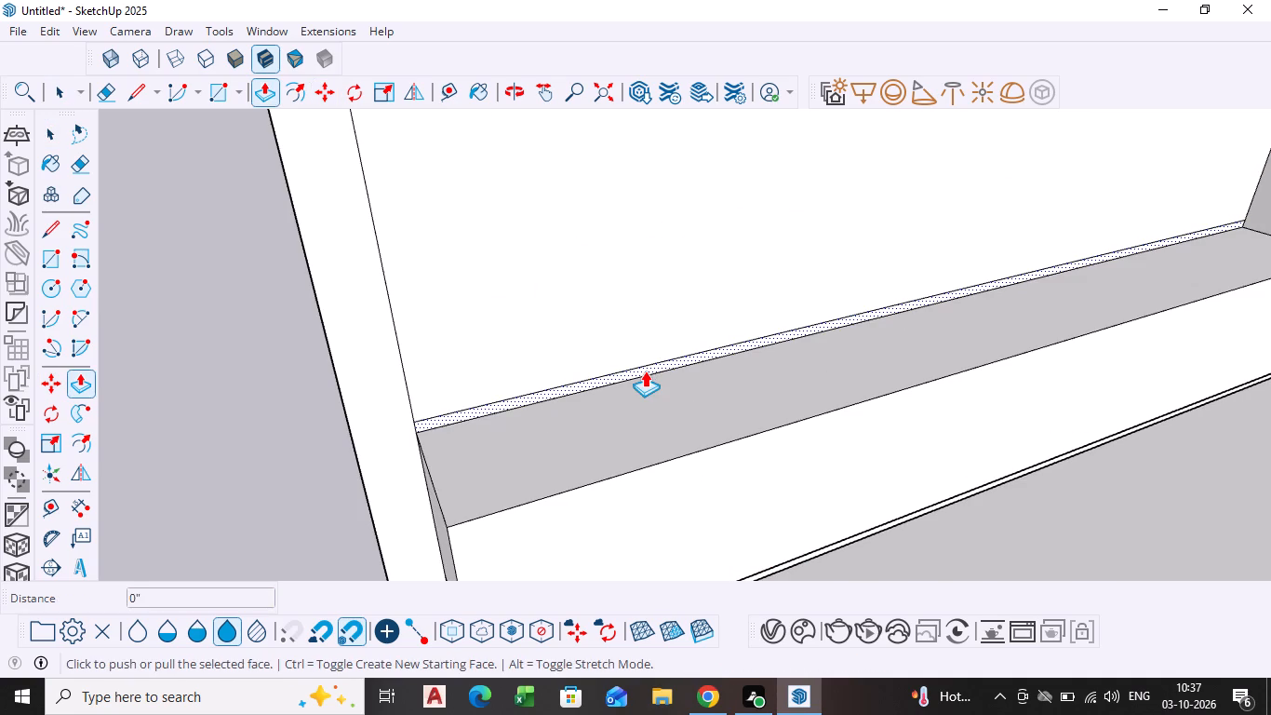
click(645, 366)
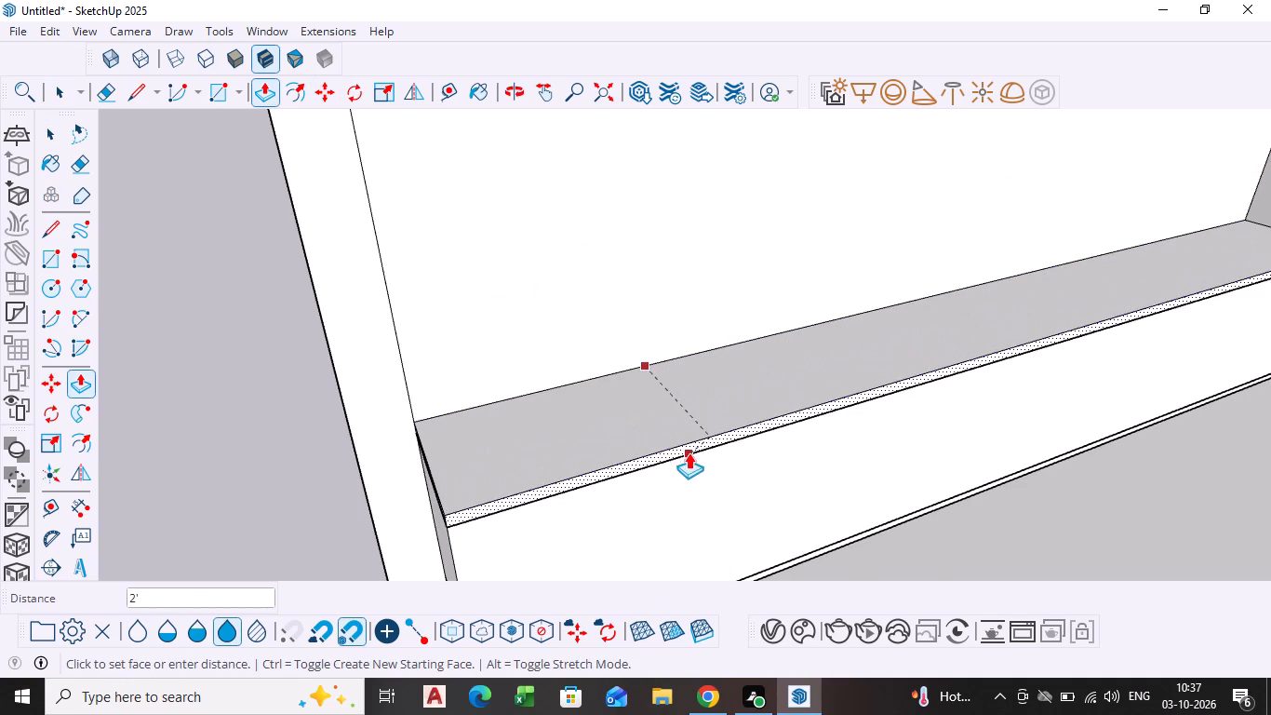
click(689, 452)
scroll(741, 475, down, 2)
middle_drag(740, 475, 694, 367)
scroll(662, 398, down, 3)
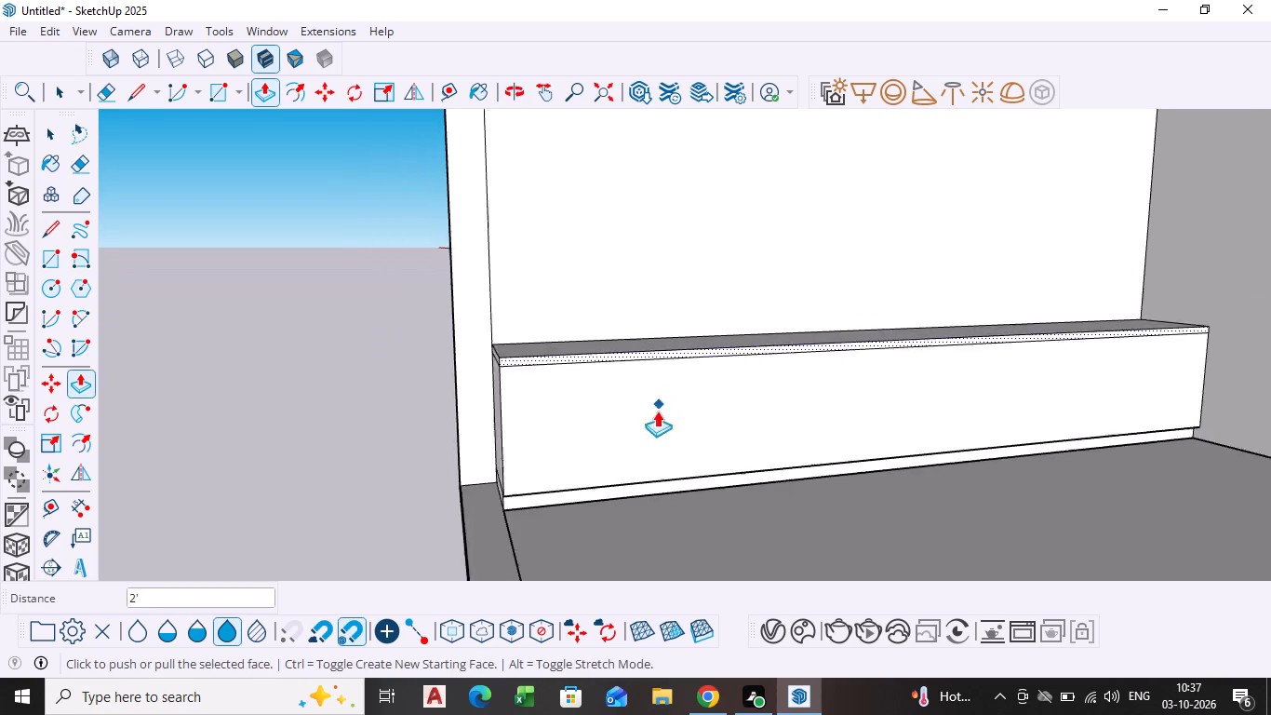
scroll(657, 411, down, 5)
middle_drag(677, 446, 786, 473)
scroll(519, 429, up, 3)
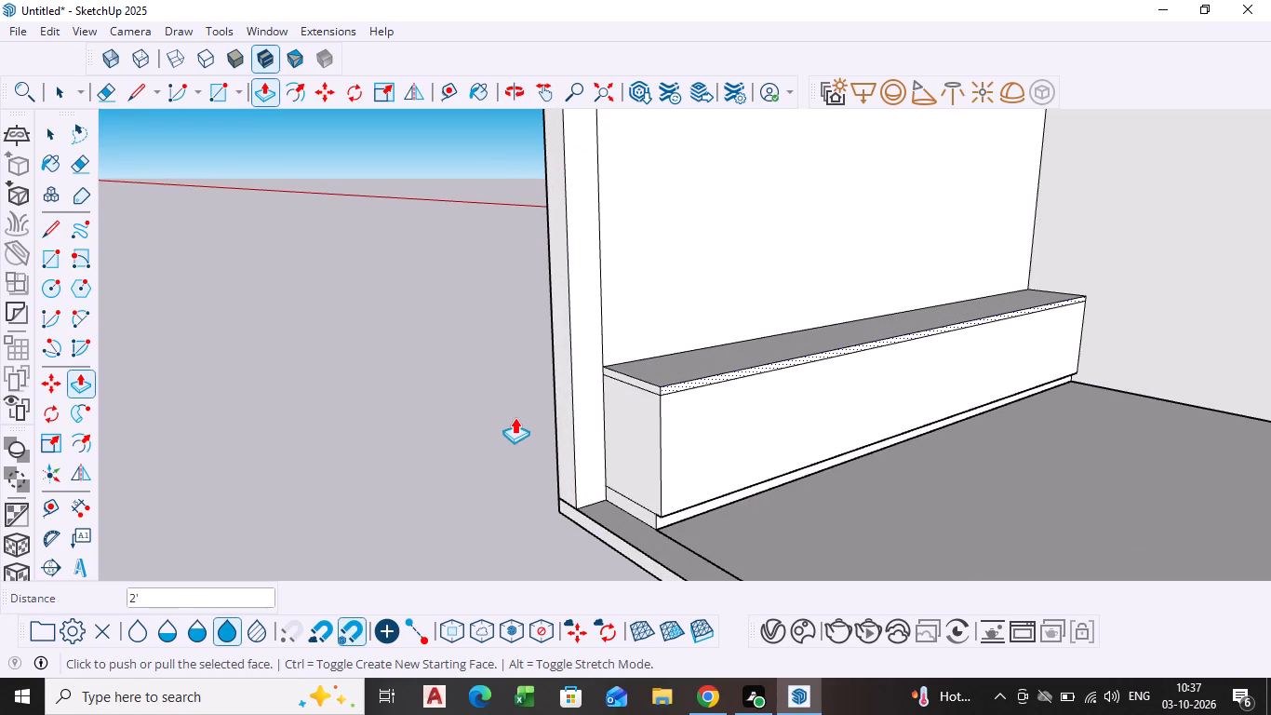
key(space)
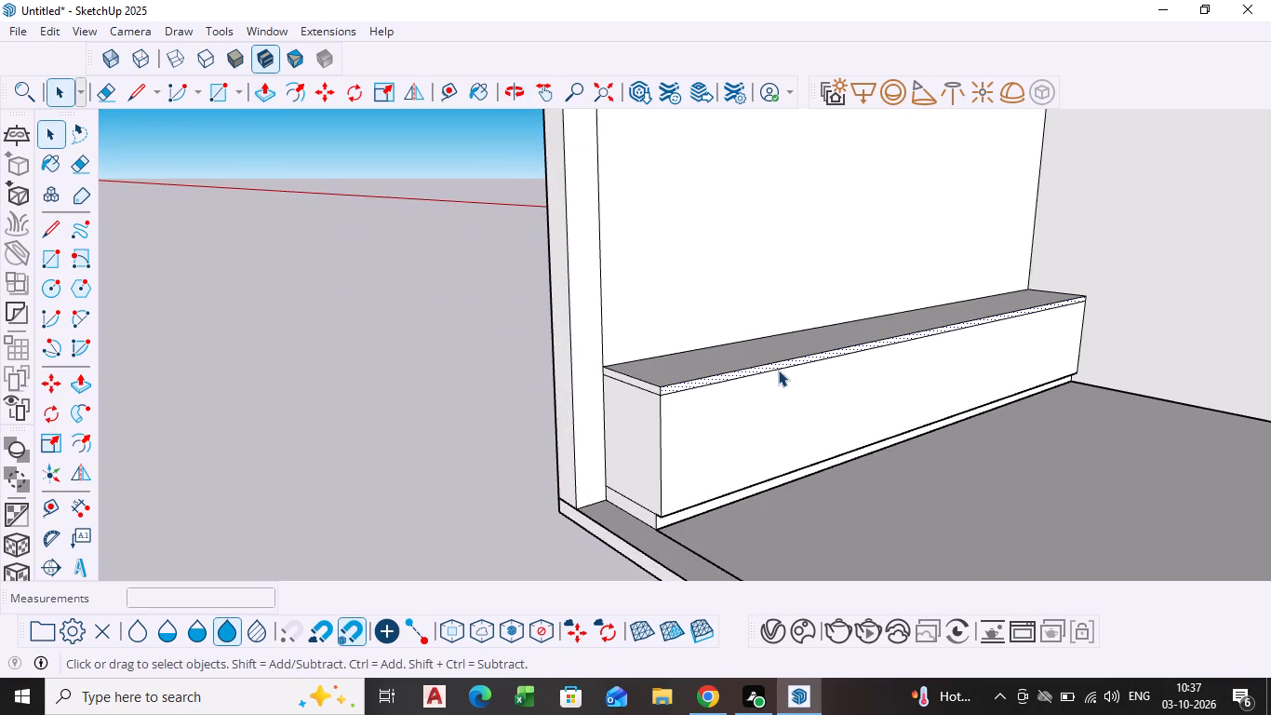
Copy the edge where the 2" top slab meets the wall 24" up the wall's inner face.
scroll(883, 366, down, 1)
shift+middle_drag(883, 378, 691, 580)
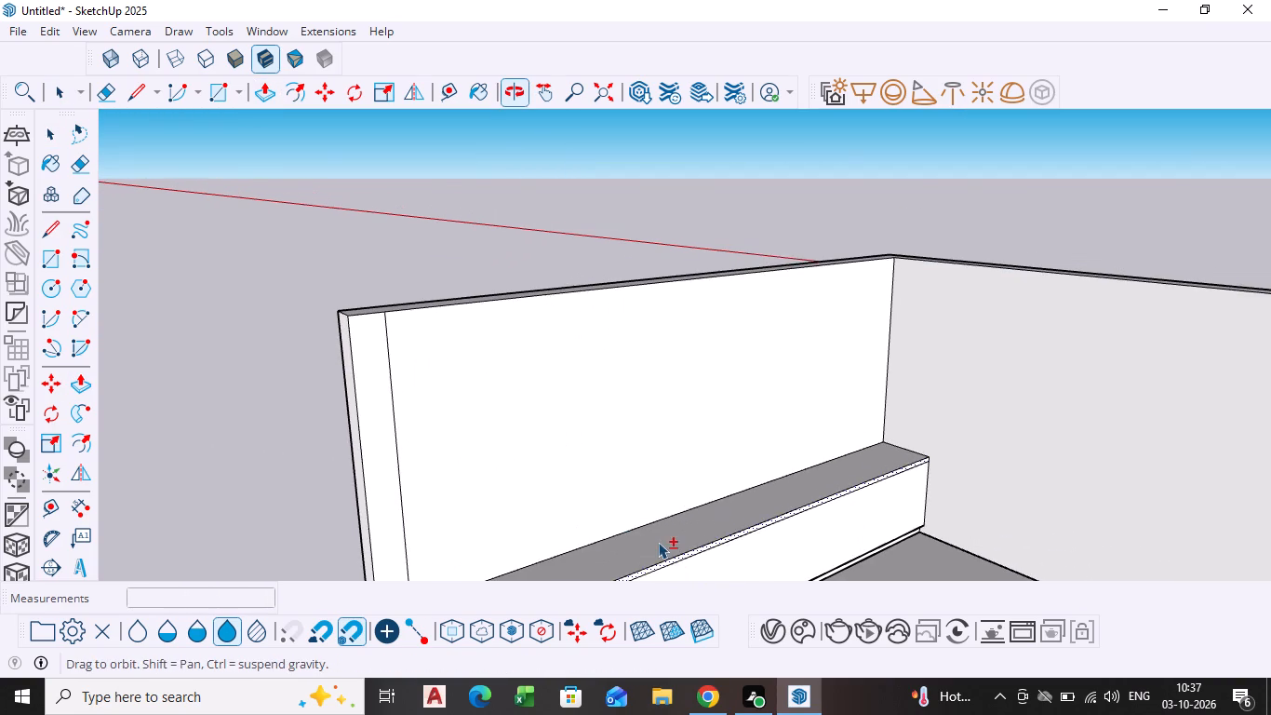
click(643, 519)
key(m)
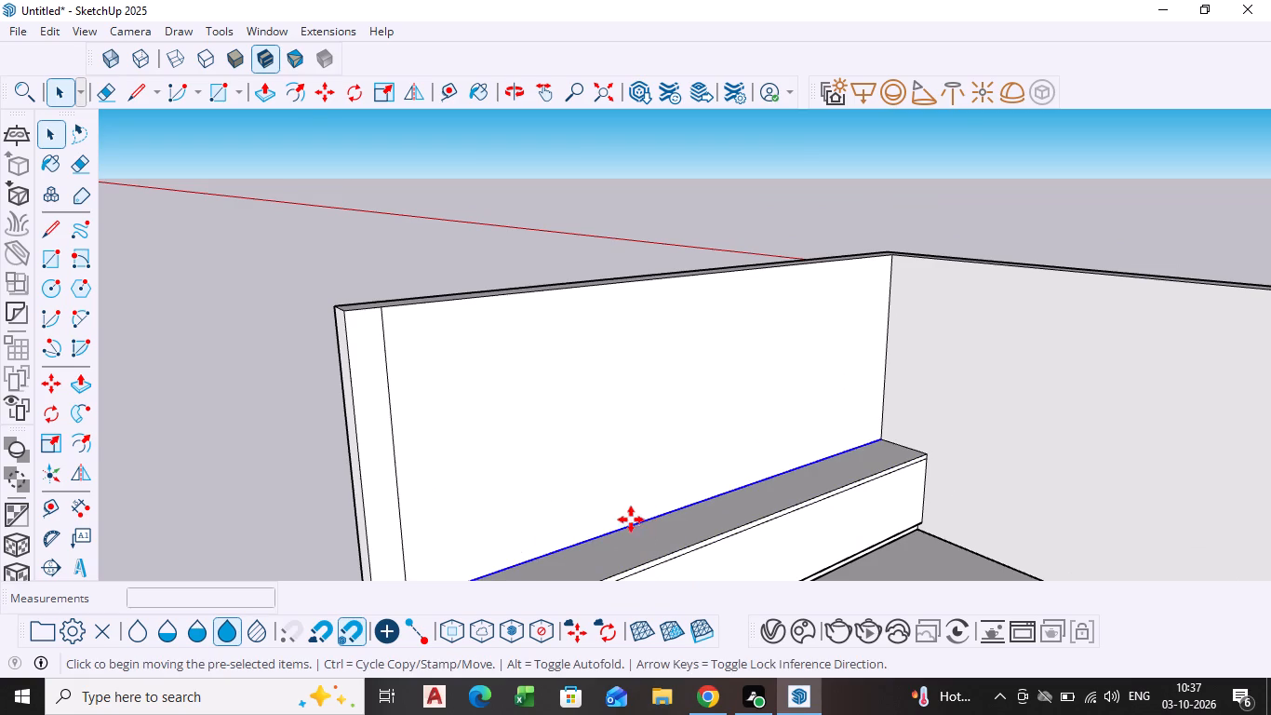
click(885, 440)
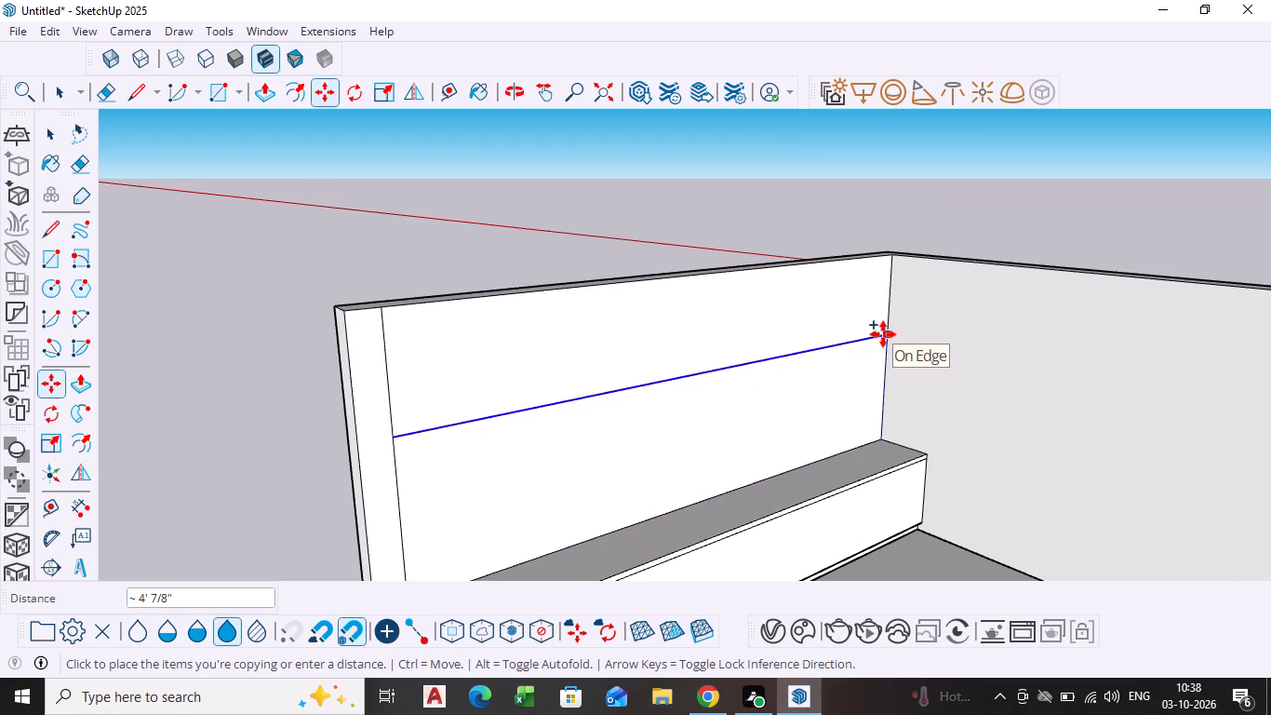
key(2)
key(4)
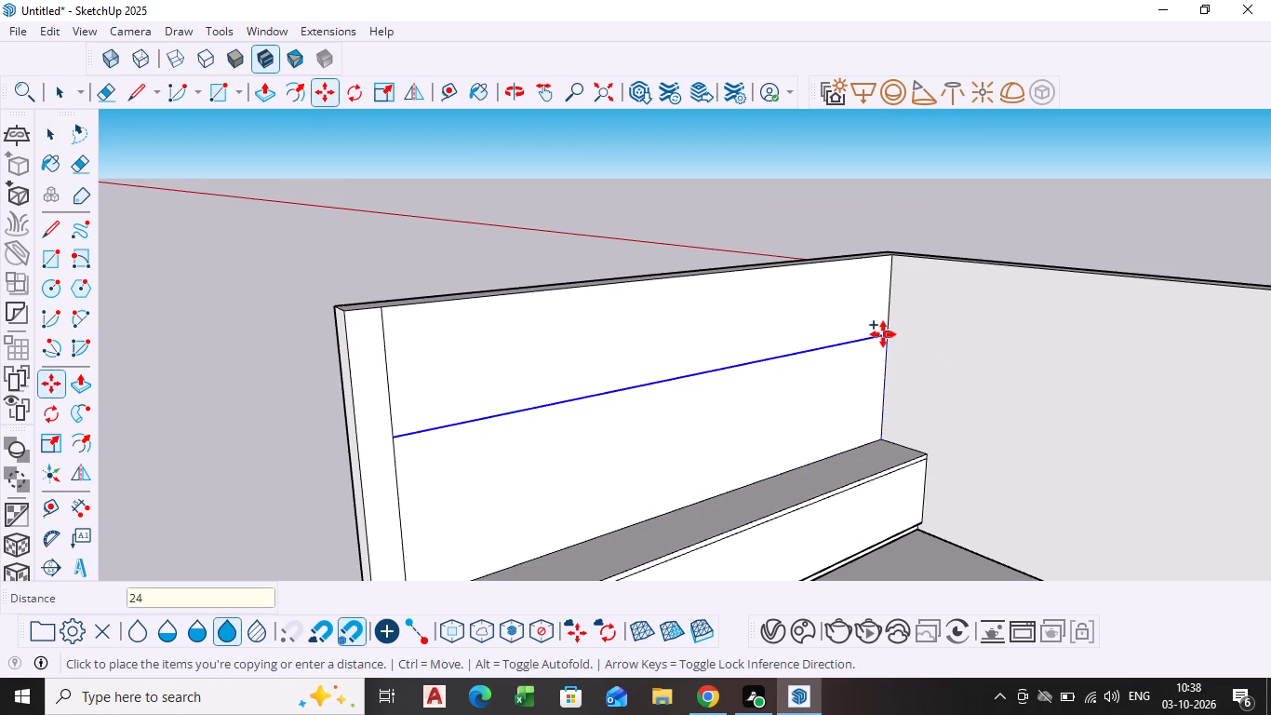
key(Return)
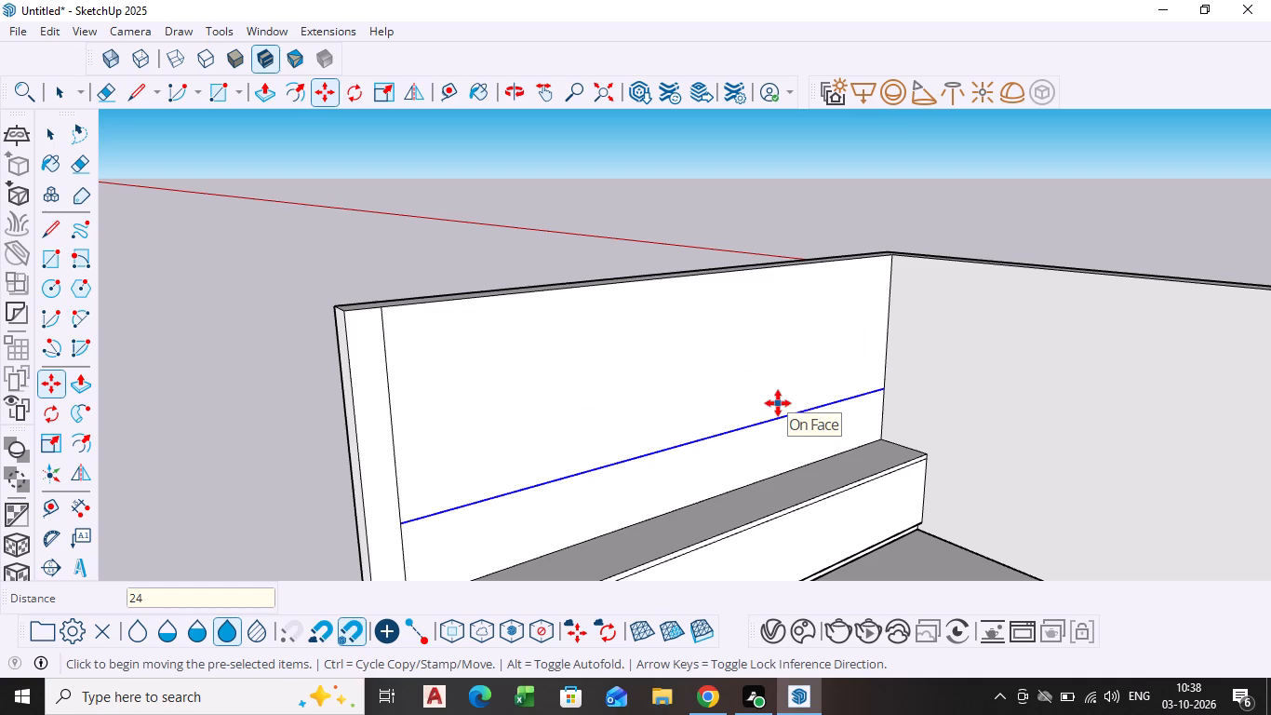
key(space)
click(771, 419)
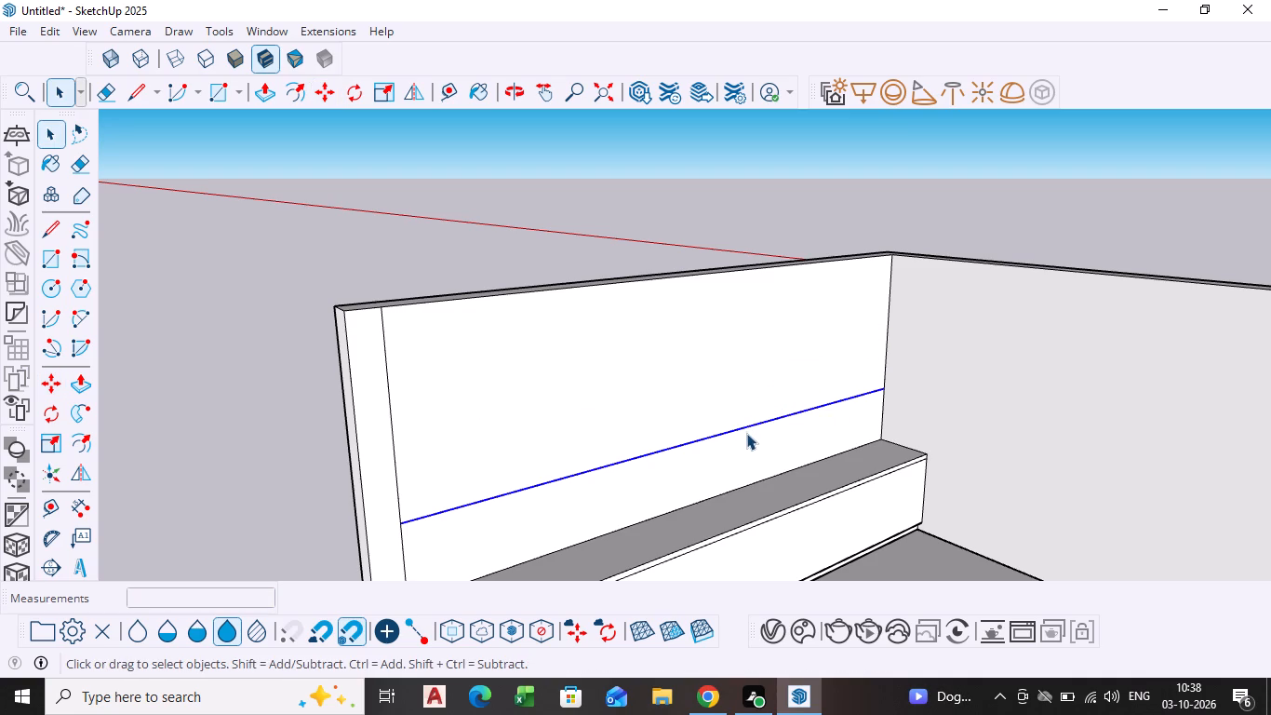
Push/pull the 24" high wall band above the top slab outward by 2".
scroll(749, 432, down, 2)
shift+middle_drag(749, 433, 784, 351)
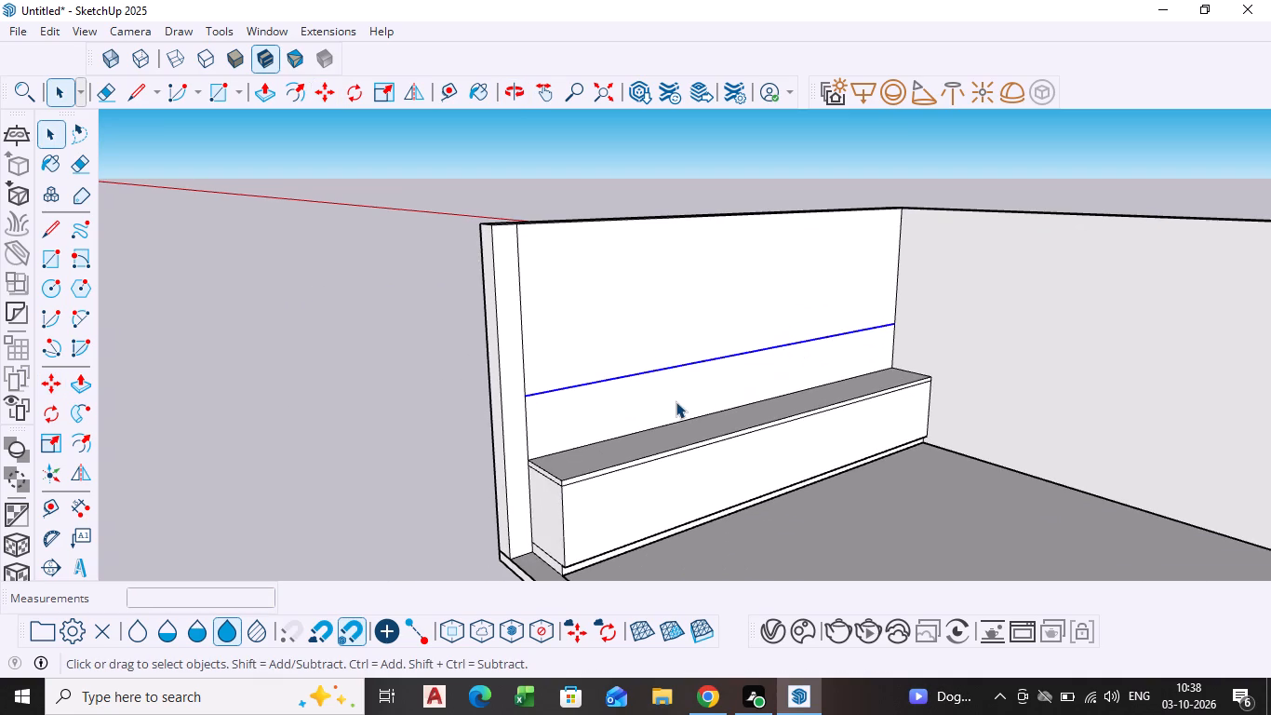
click(676, 401)
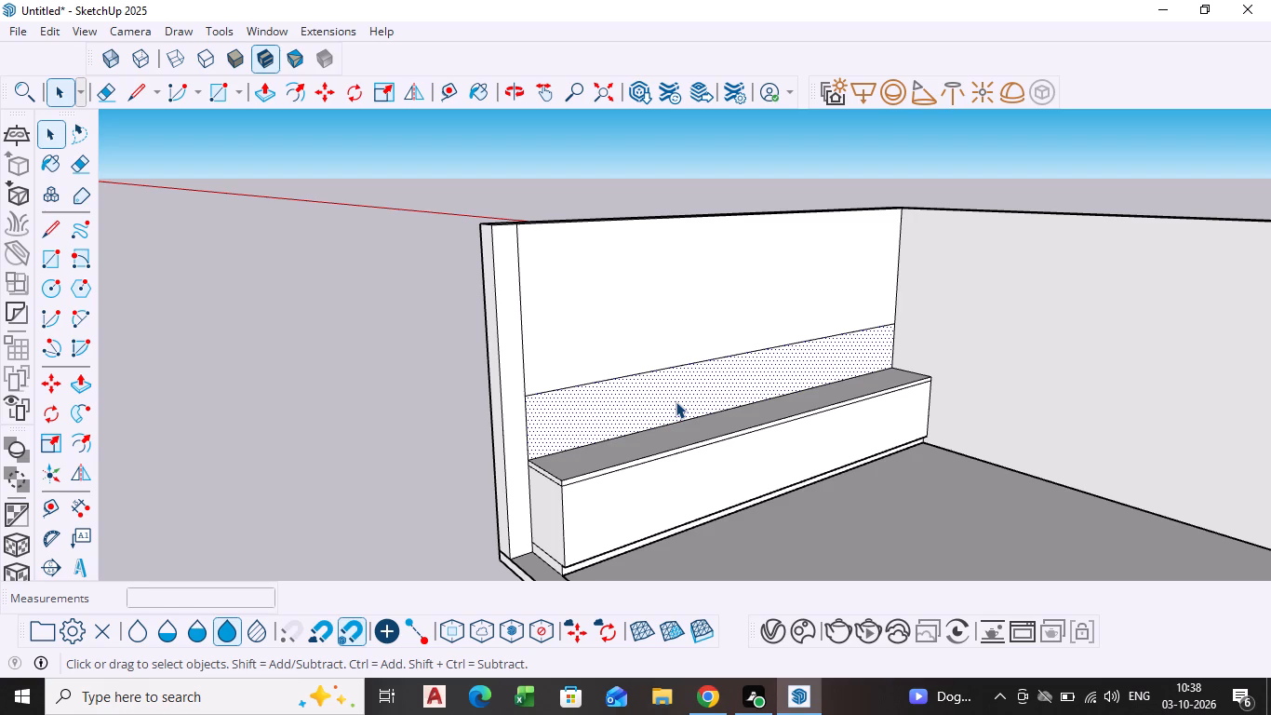
key(p)
click(676, 401)
key(2)
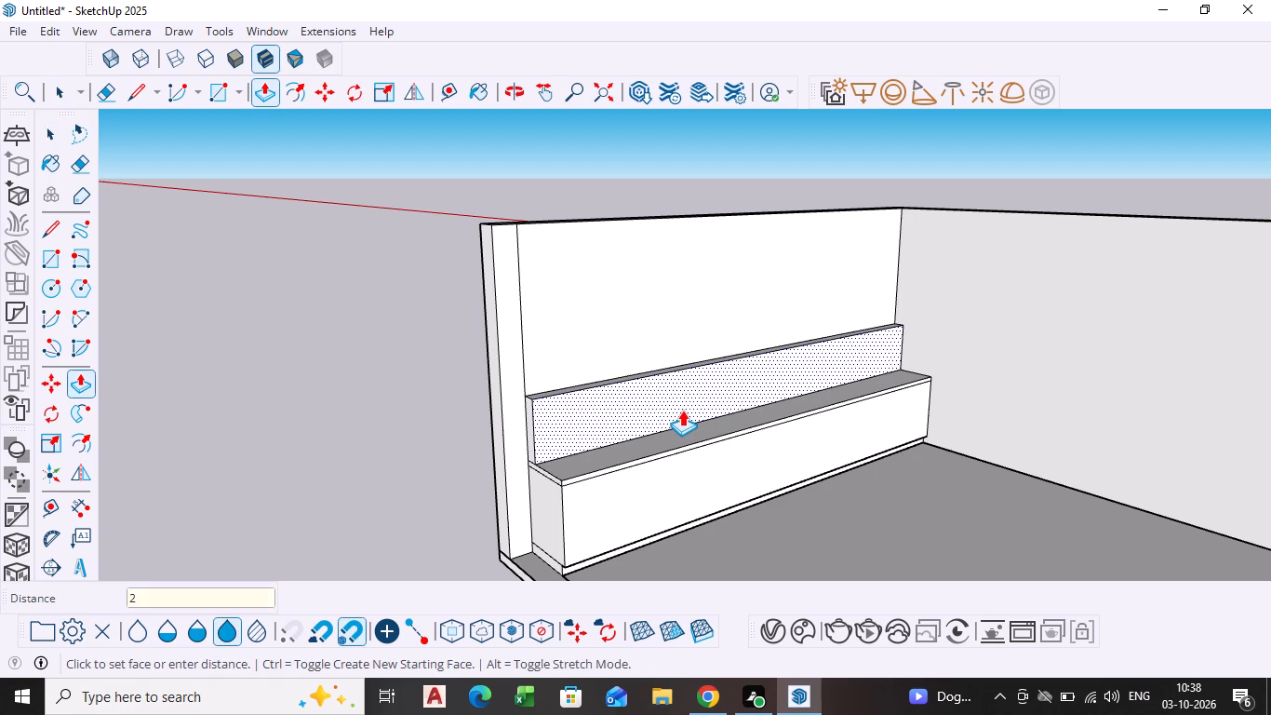
key(Return)
scroll(709, 408, down, 2)
middle_drag(711, 410, 801, 412)
scroll(748, 414, up, 4)
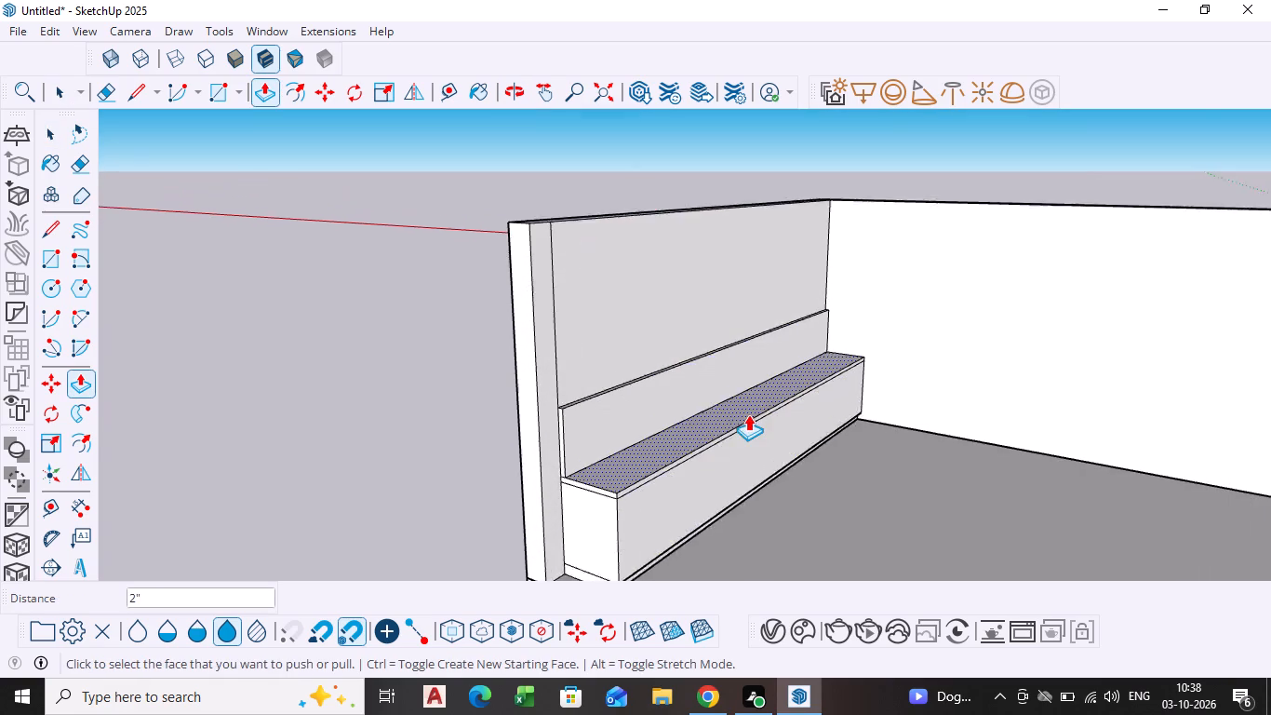
middle_drag(737, 418, 623, 445)
scroll(557, 358, up, 2)
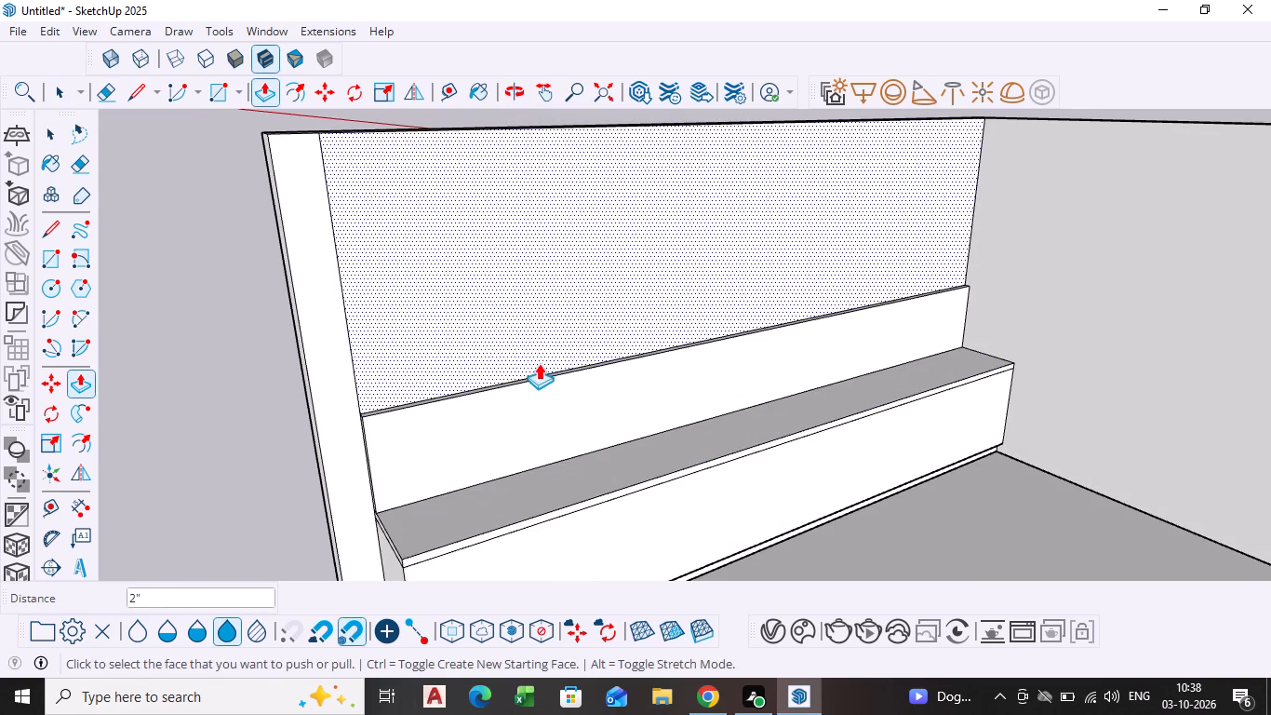
key(space)
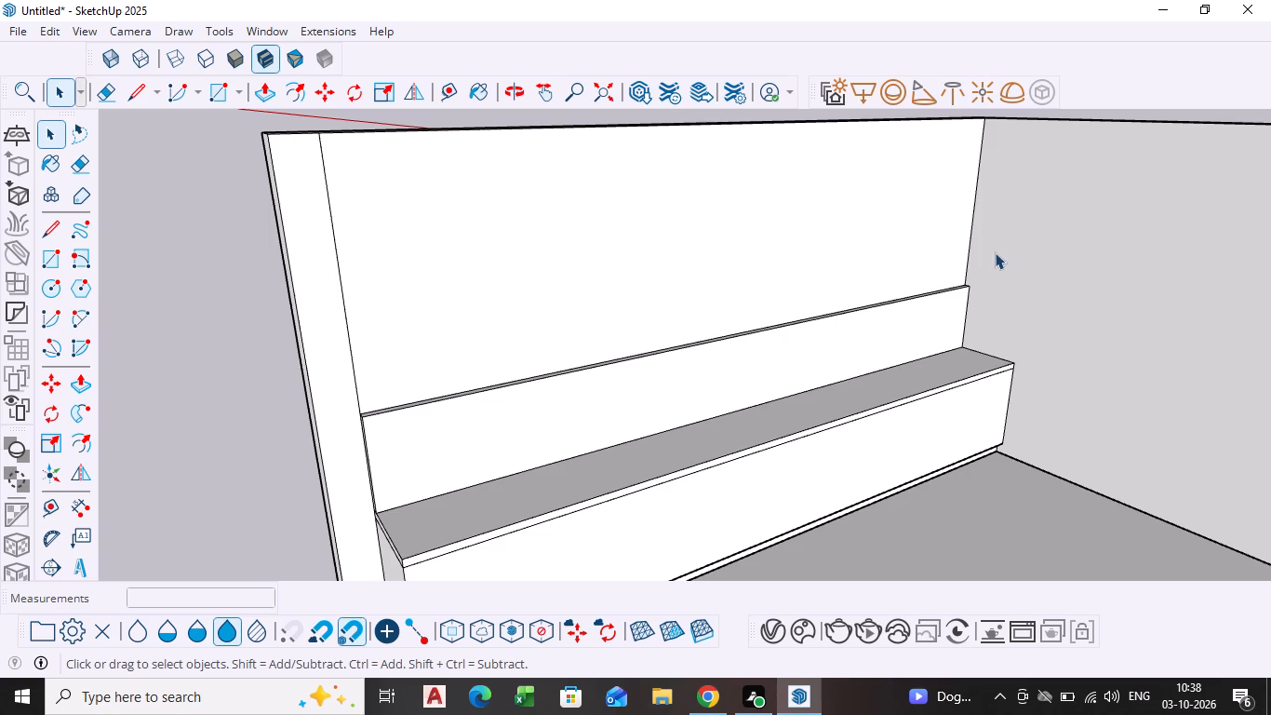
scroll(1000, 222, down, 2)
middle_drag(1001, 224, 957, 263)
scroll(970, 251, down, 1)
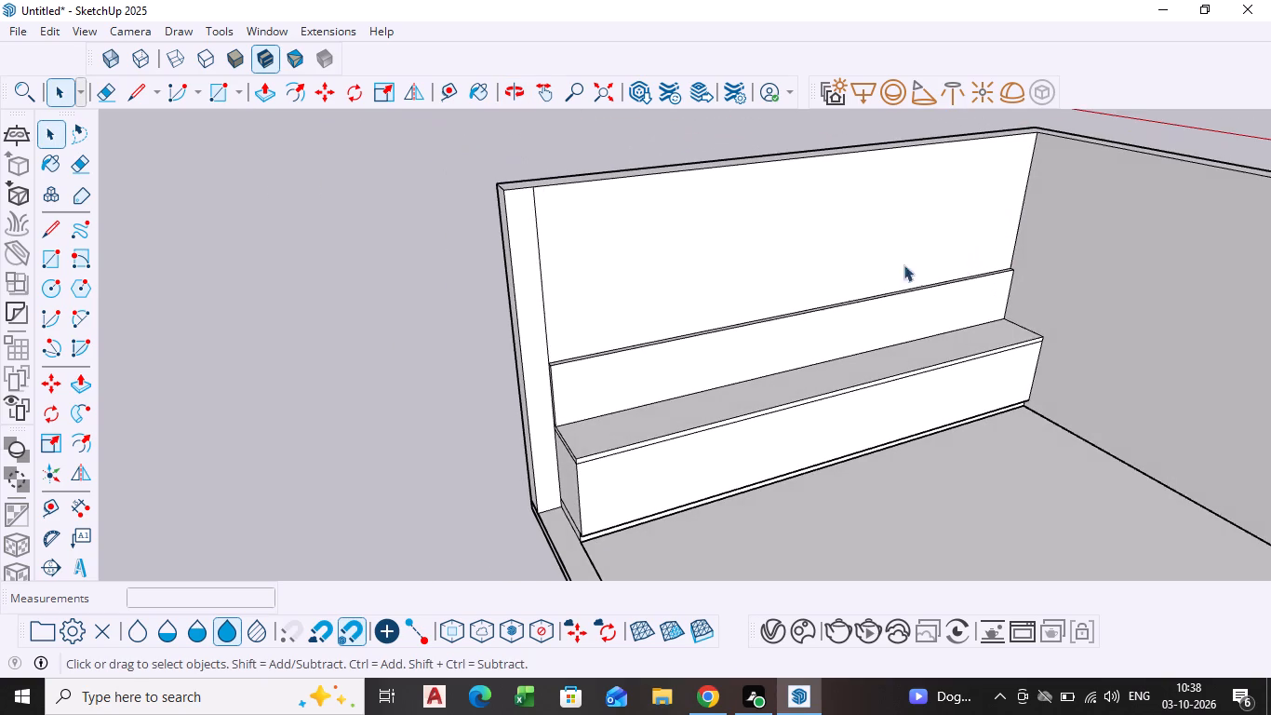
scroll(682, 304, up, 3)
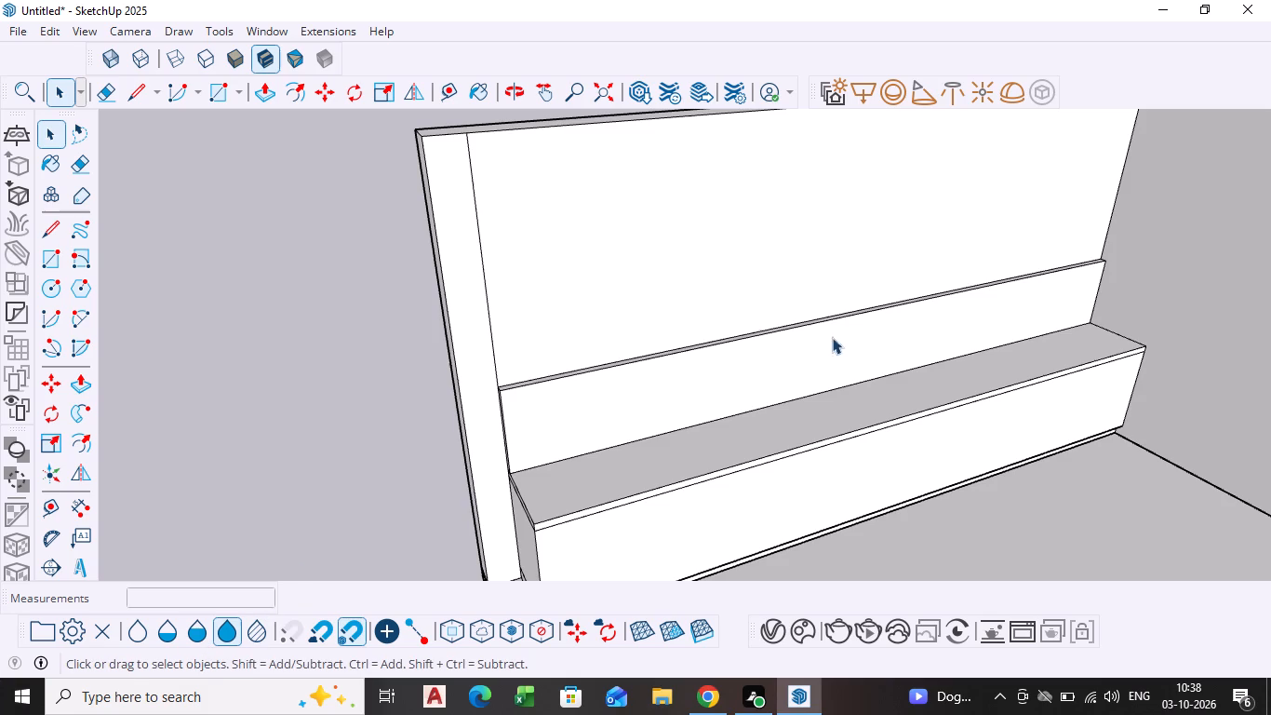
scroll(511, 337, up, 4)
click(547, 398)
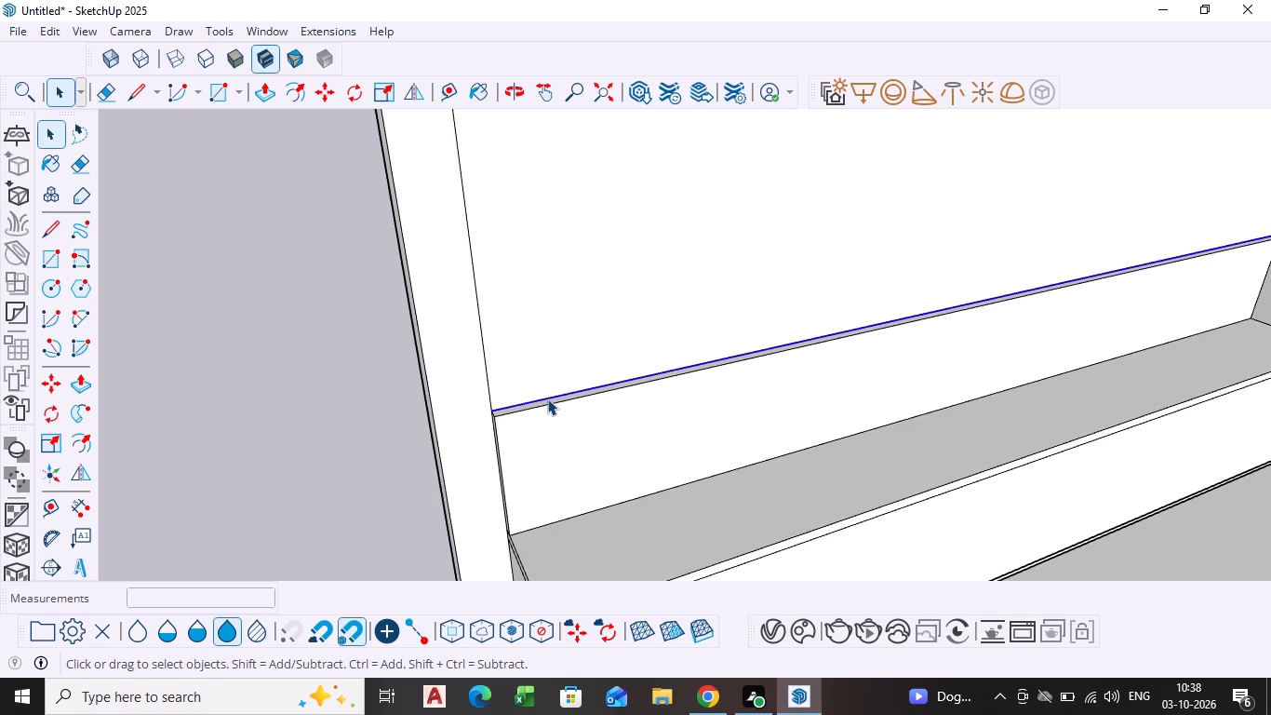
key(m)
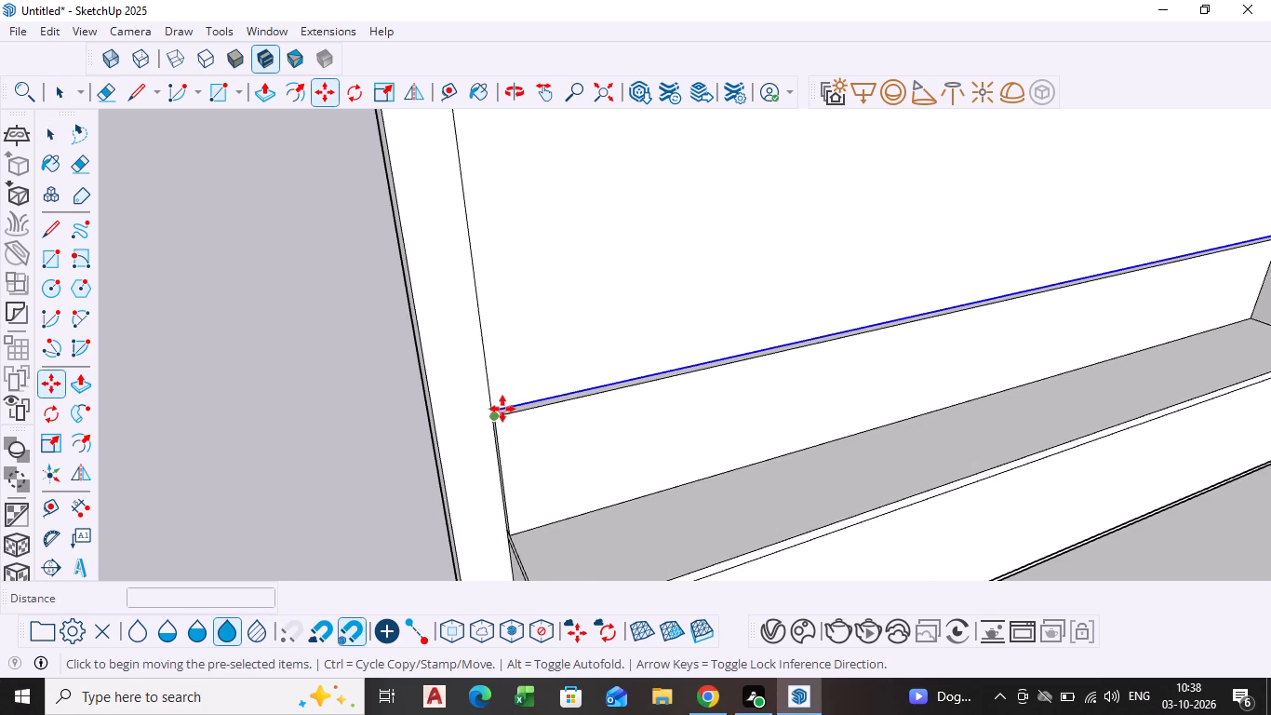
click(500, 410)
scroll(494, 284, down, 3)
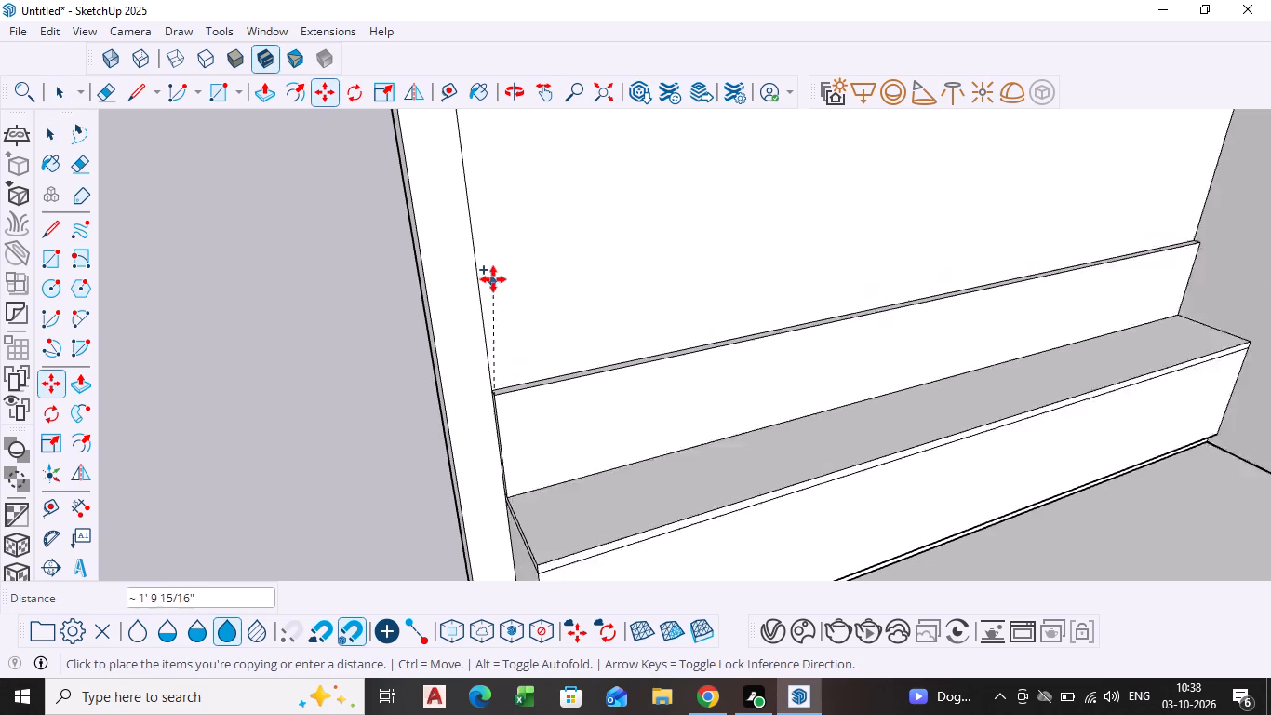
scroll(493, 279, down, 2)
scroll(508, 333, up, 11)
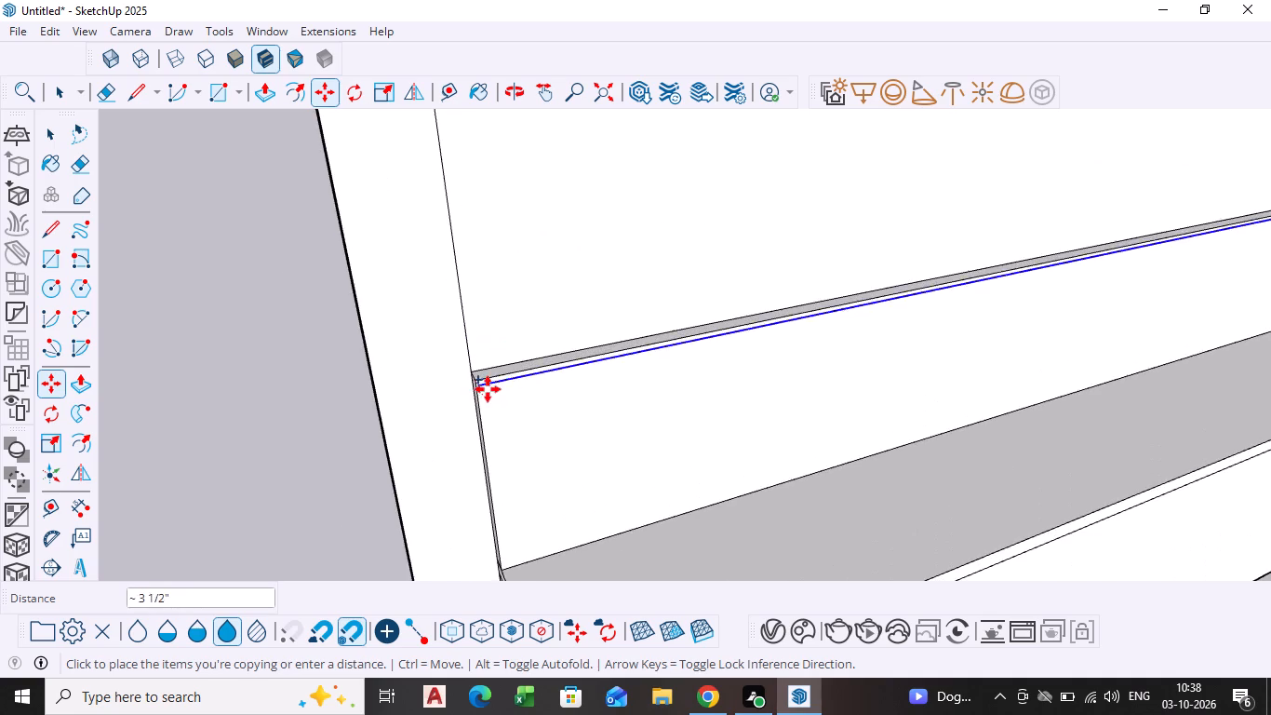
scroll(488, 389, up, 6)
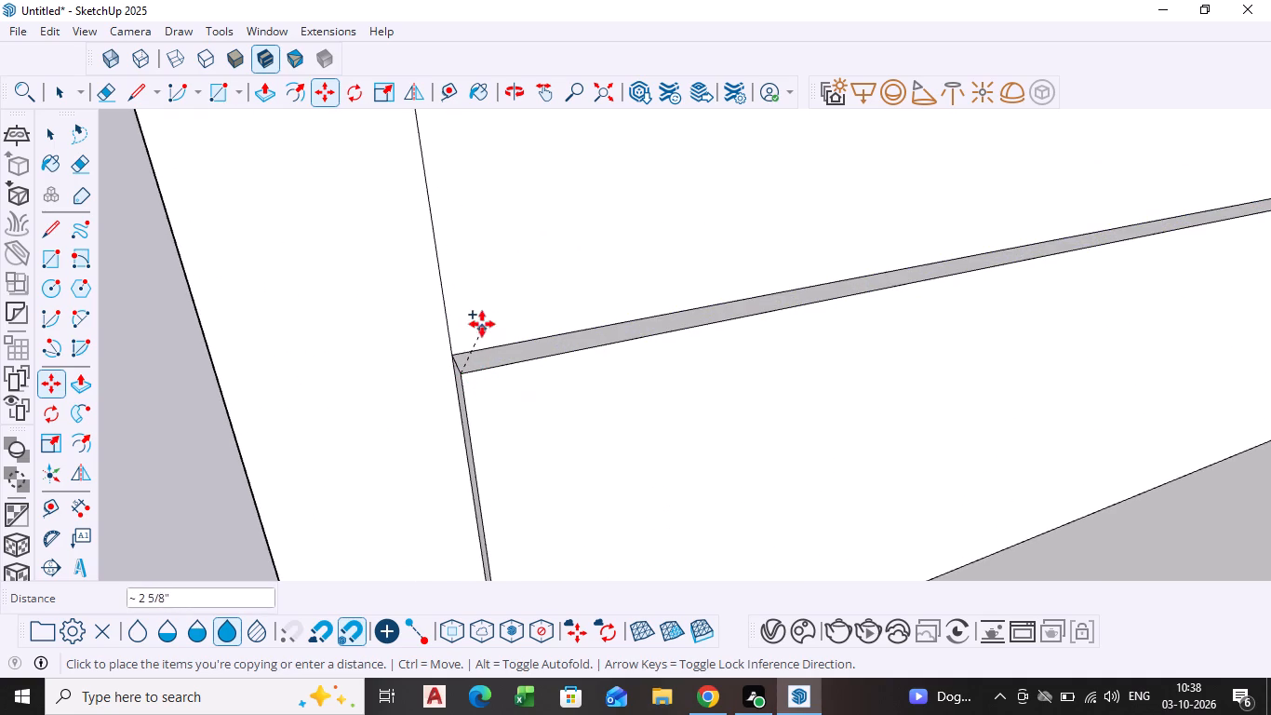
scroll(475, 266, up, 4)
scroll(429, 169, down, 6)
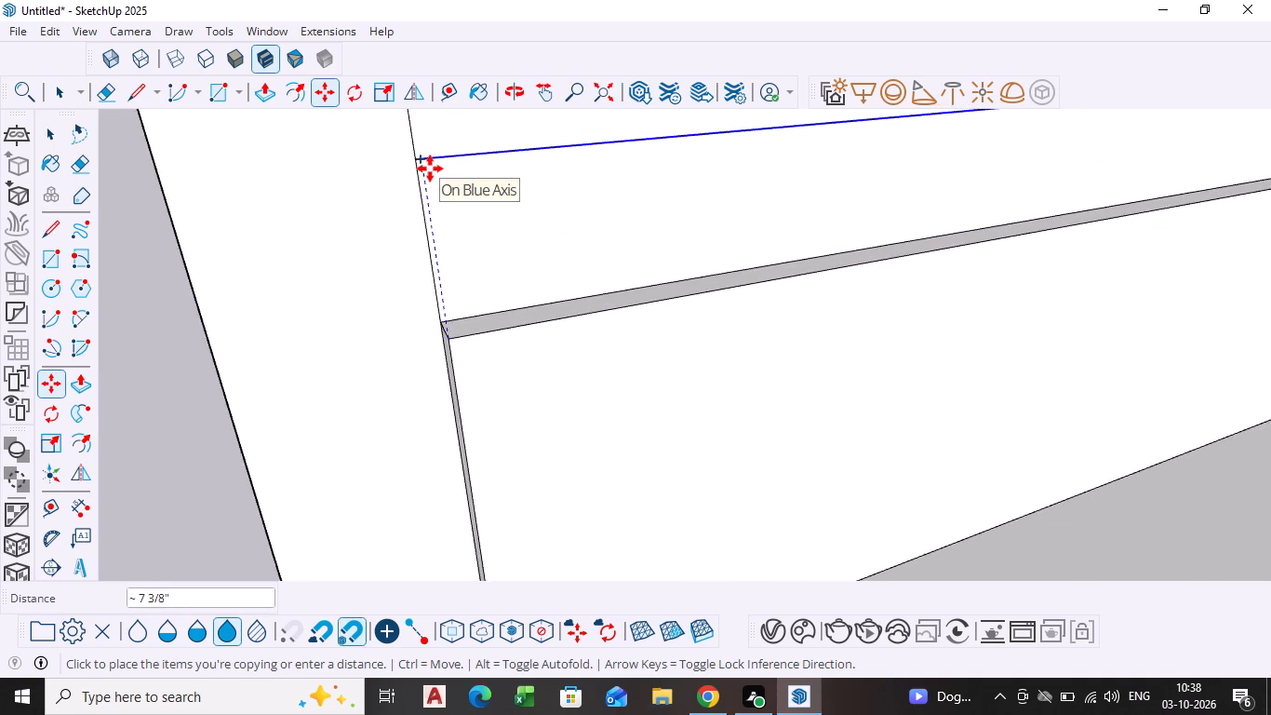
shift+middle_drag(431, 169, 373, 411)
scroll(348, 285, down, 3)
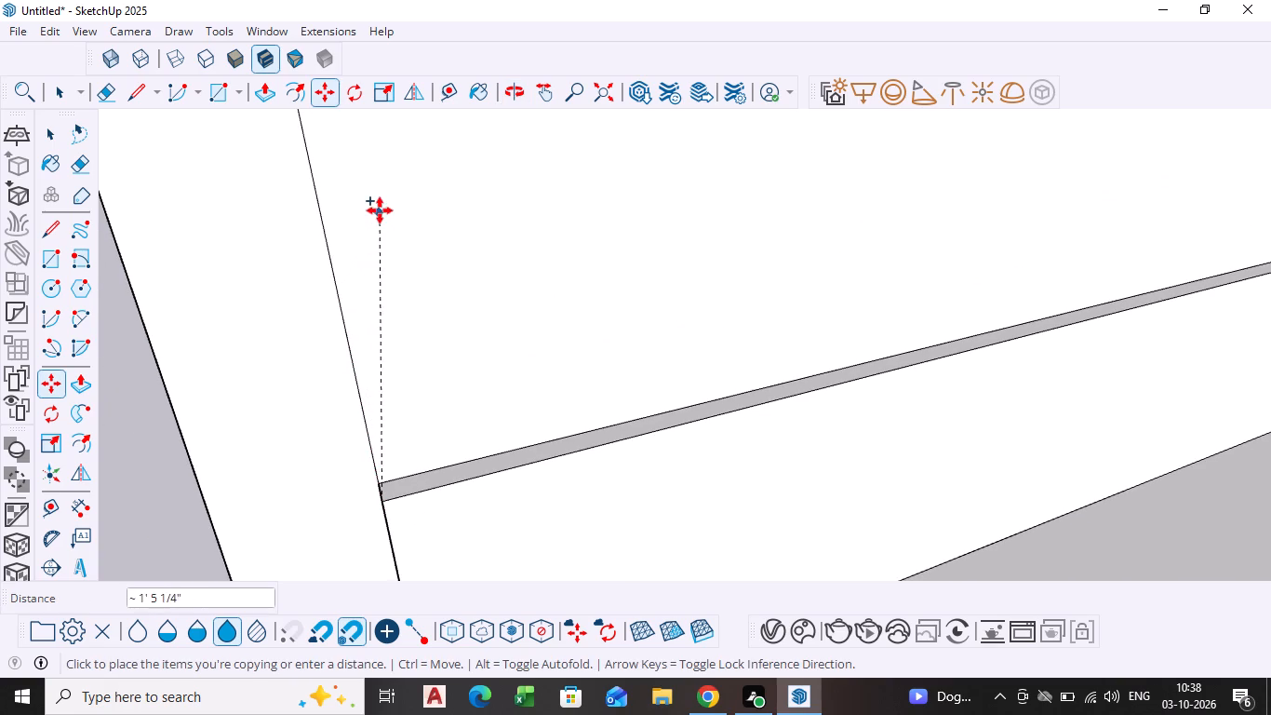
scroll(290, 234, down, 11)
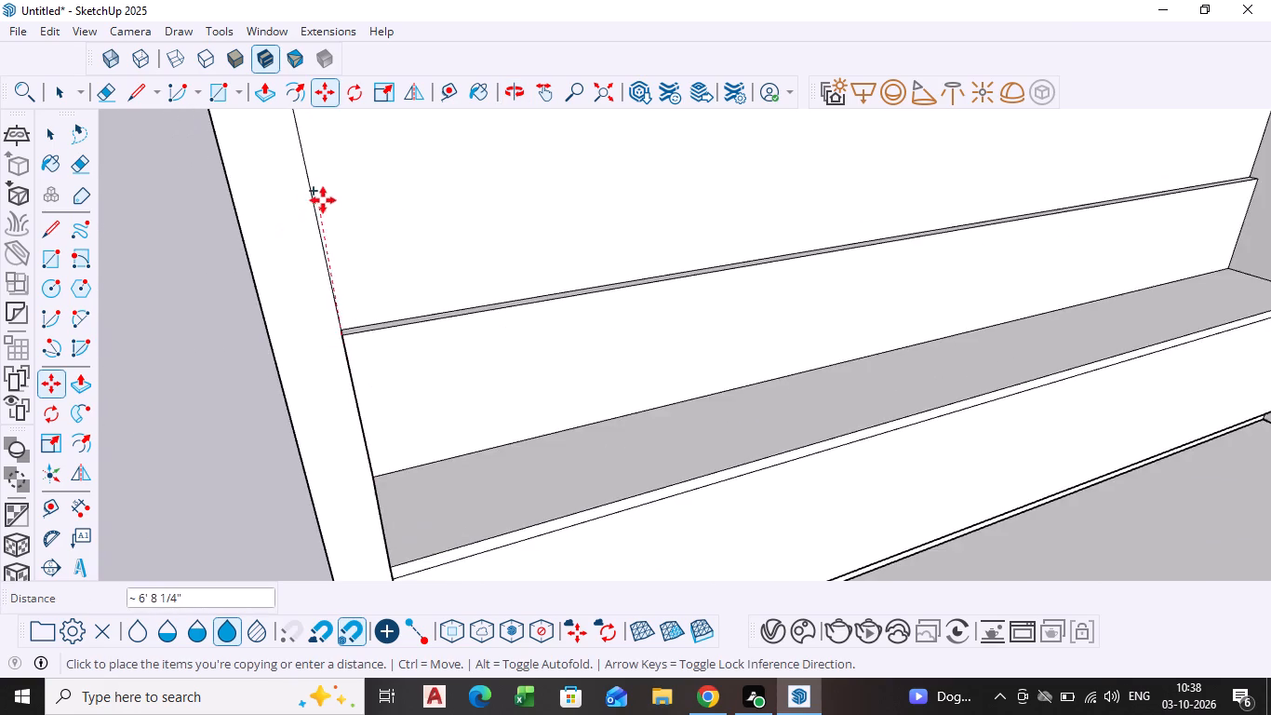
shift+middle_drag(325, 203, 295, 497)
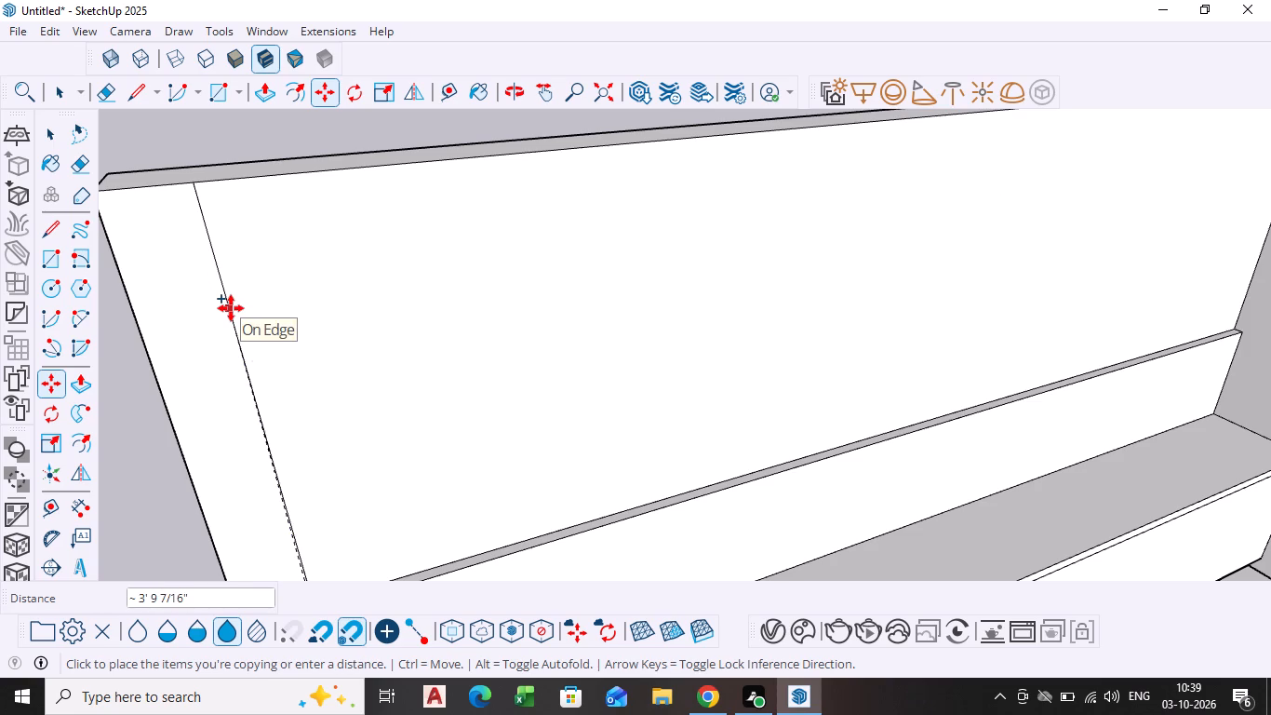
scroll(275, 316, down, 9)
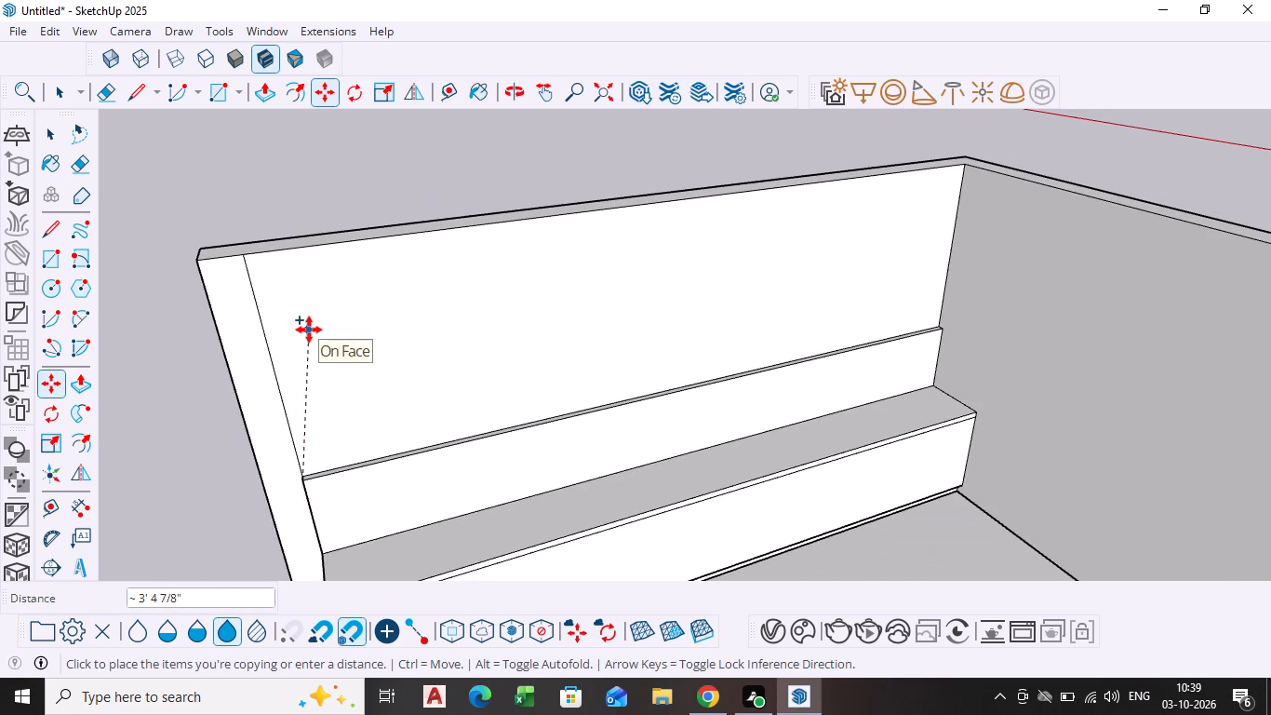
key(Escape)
Copy the edge where the backsplash's top meets the wall about 3' 7" up the wall's inner face.
scroll(343, 412, up, 3)
scroll(345, 493, up, 4)
key(space)
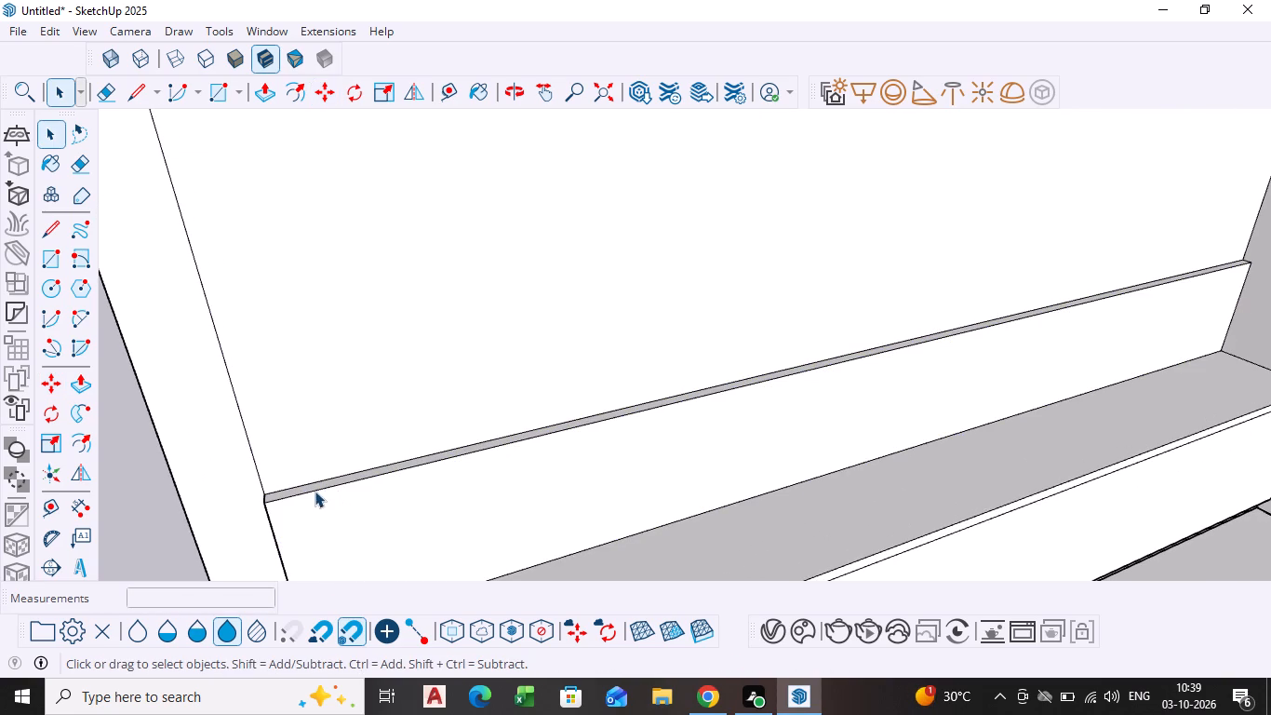
click(301, 493)
scroll(289, 486, up, 4)
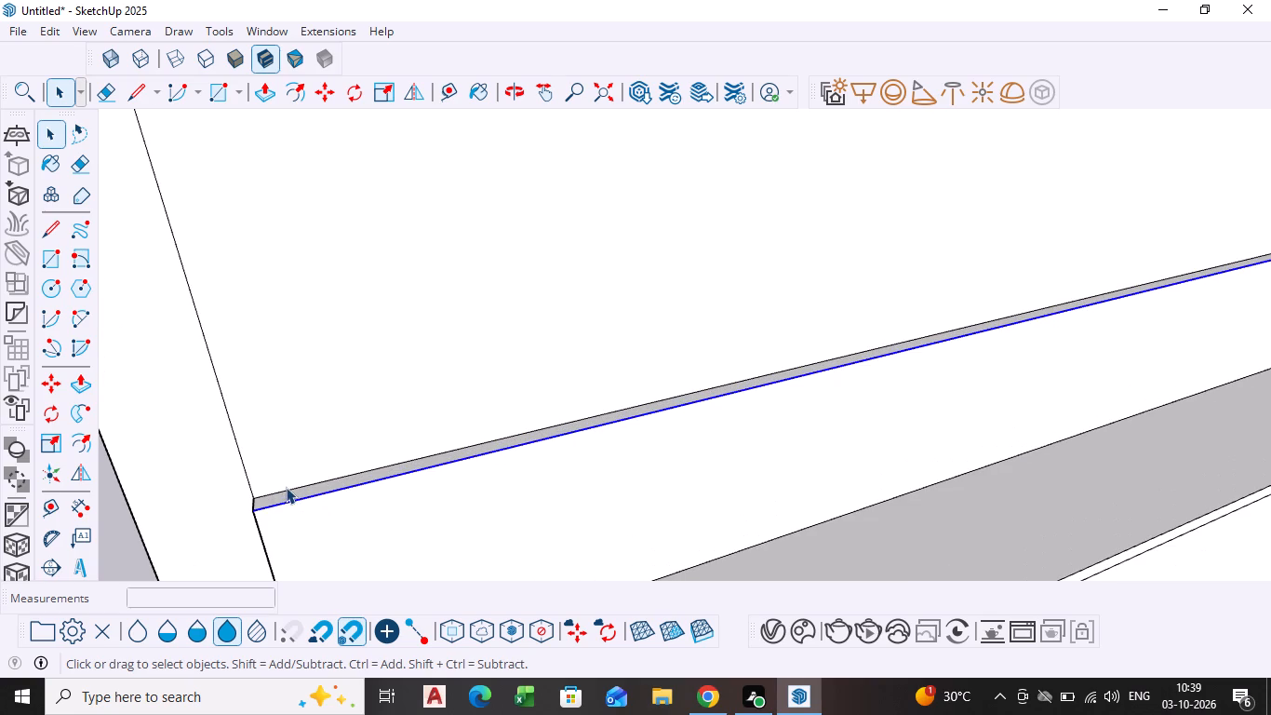
click(282, 487)
click(287, 489)
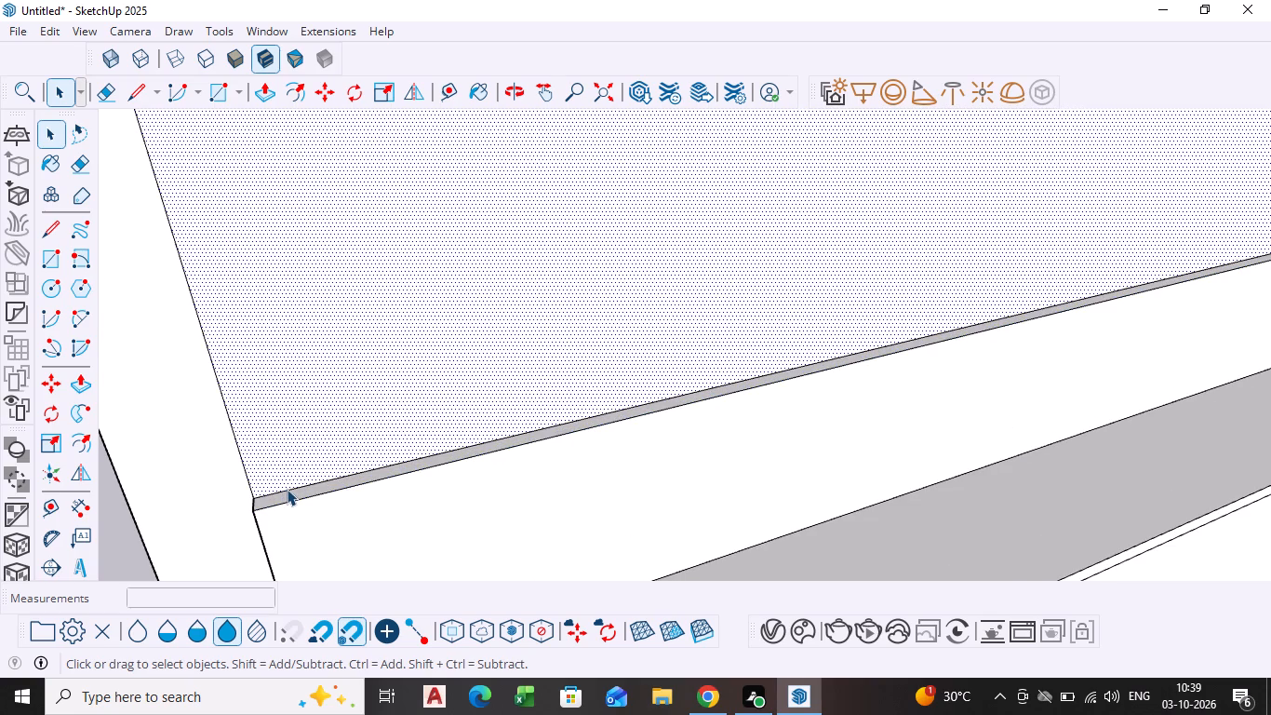
key(m)
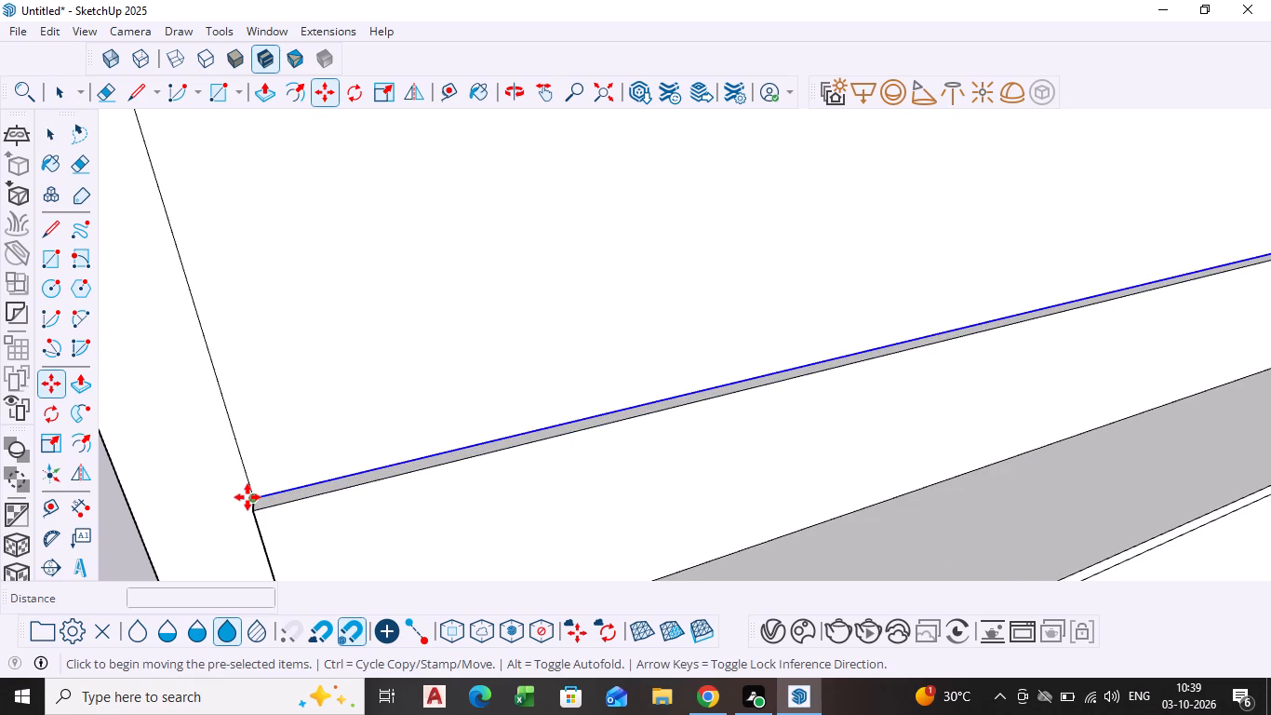
click(248, 497)
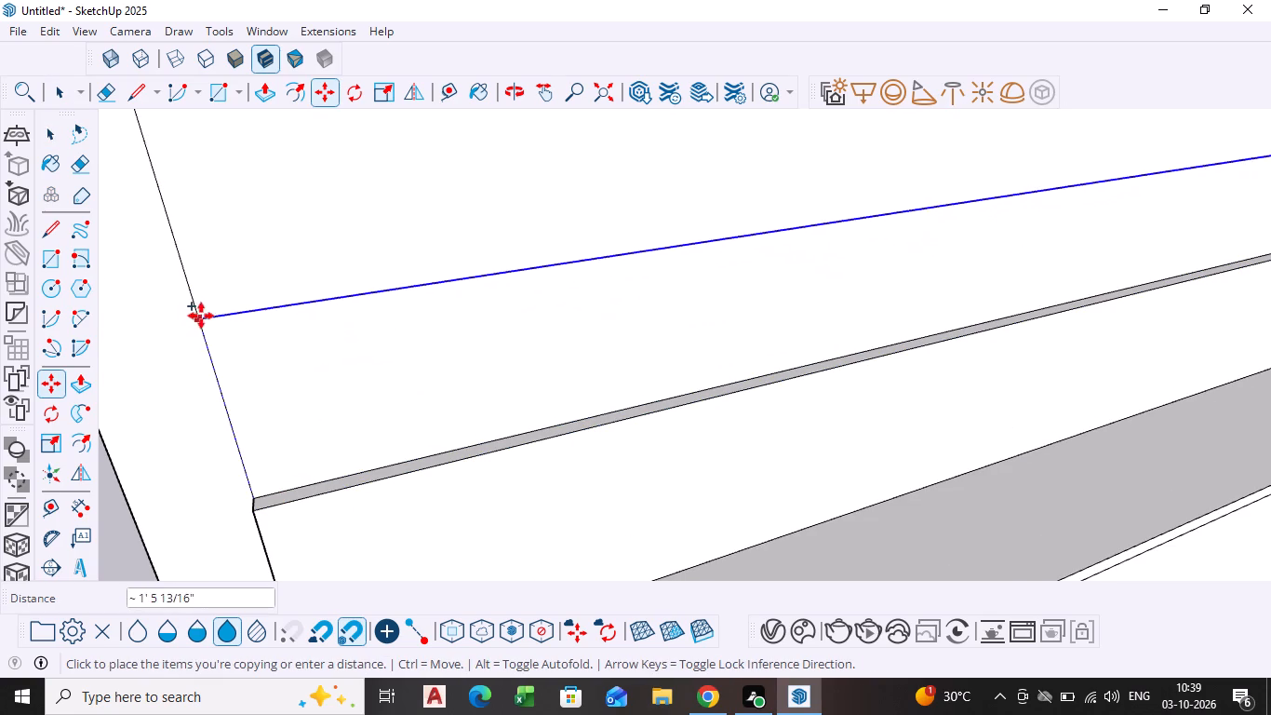
scroll(188, 268, down, 14)
middle_drag(184, 251, 184, 416)
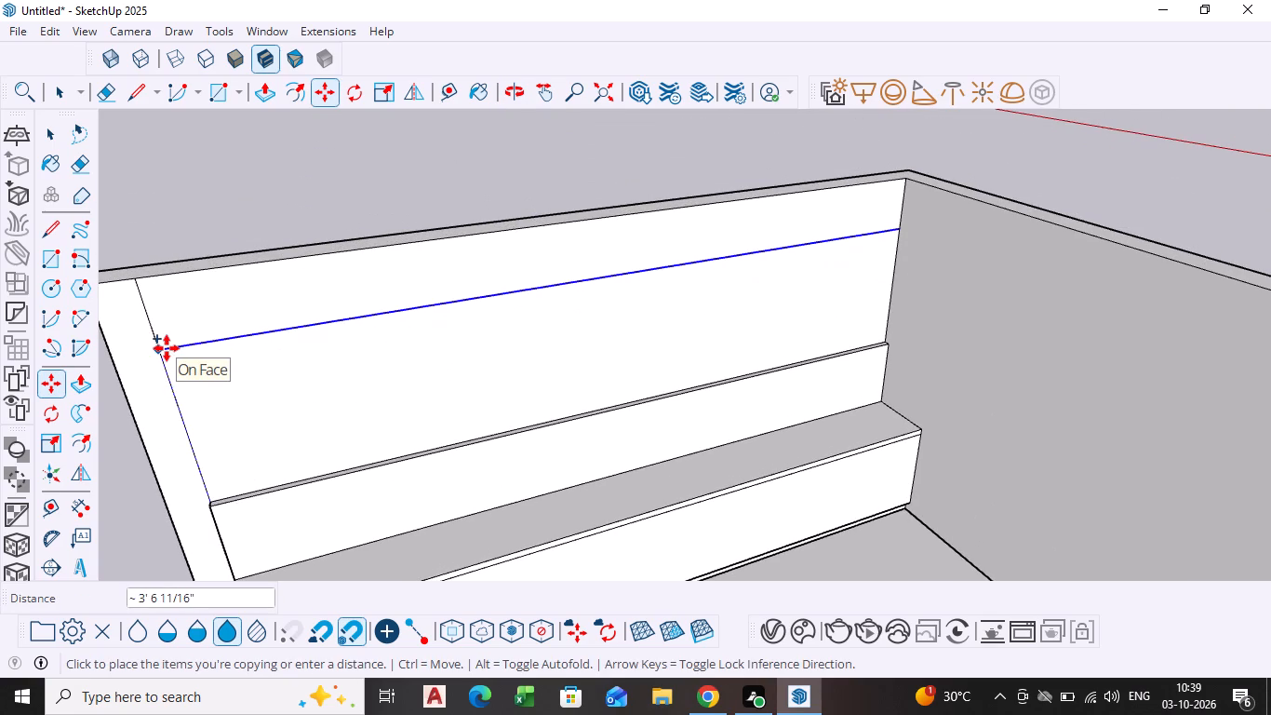
click(167, 348)
key(space)
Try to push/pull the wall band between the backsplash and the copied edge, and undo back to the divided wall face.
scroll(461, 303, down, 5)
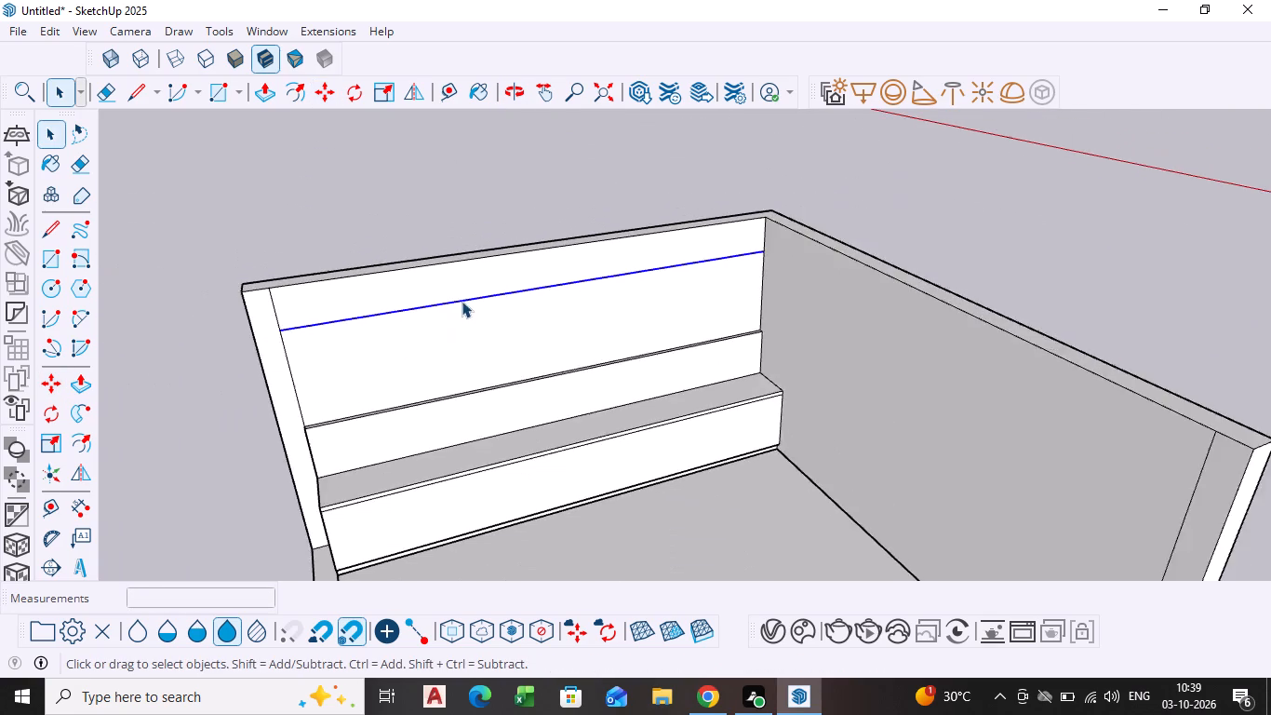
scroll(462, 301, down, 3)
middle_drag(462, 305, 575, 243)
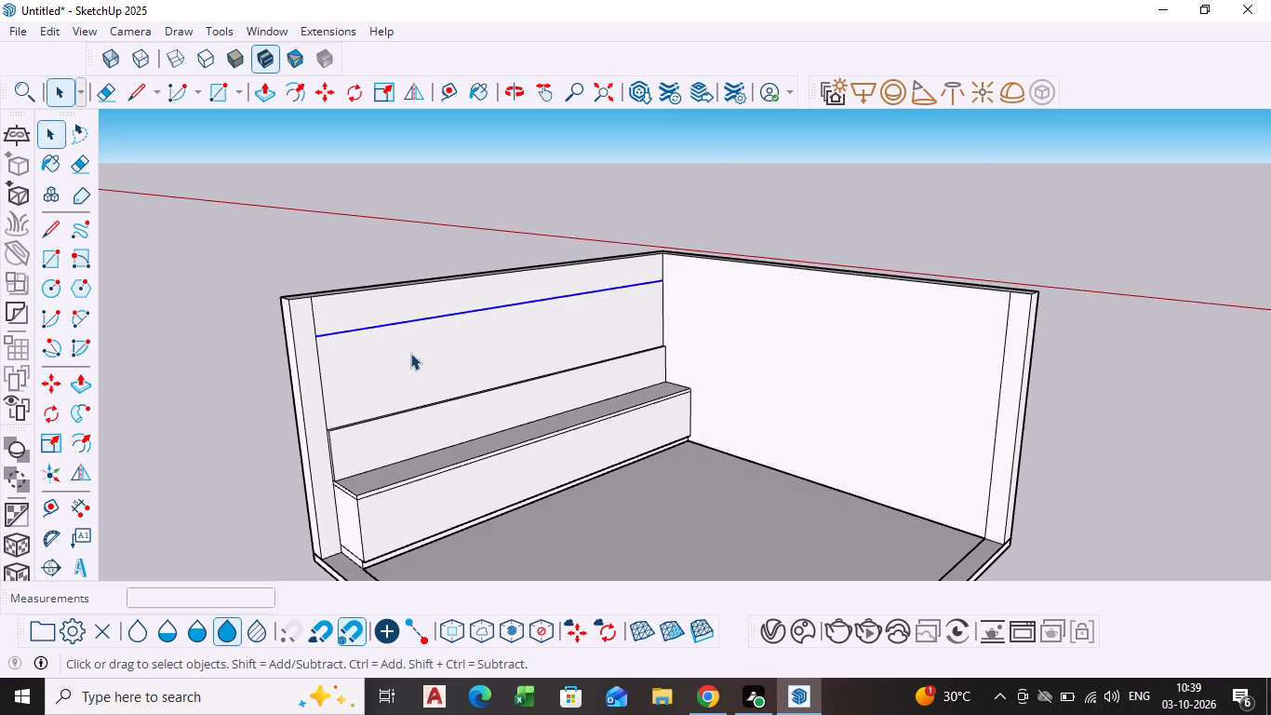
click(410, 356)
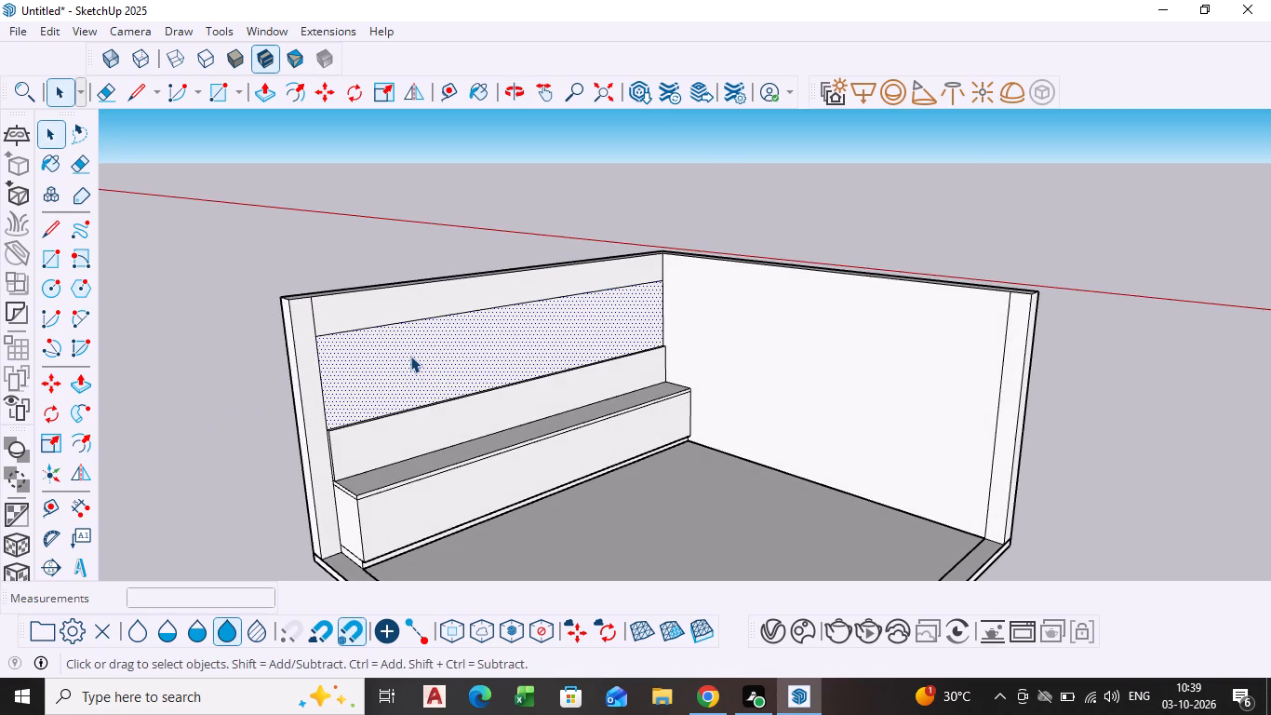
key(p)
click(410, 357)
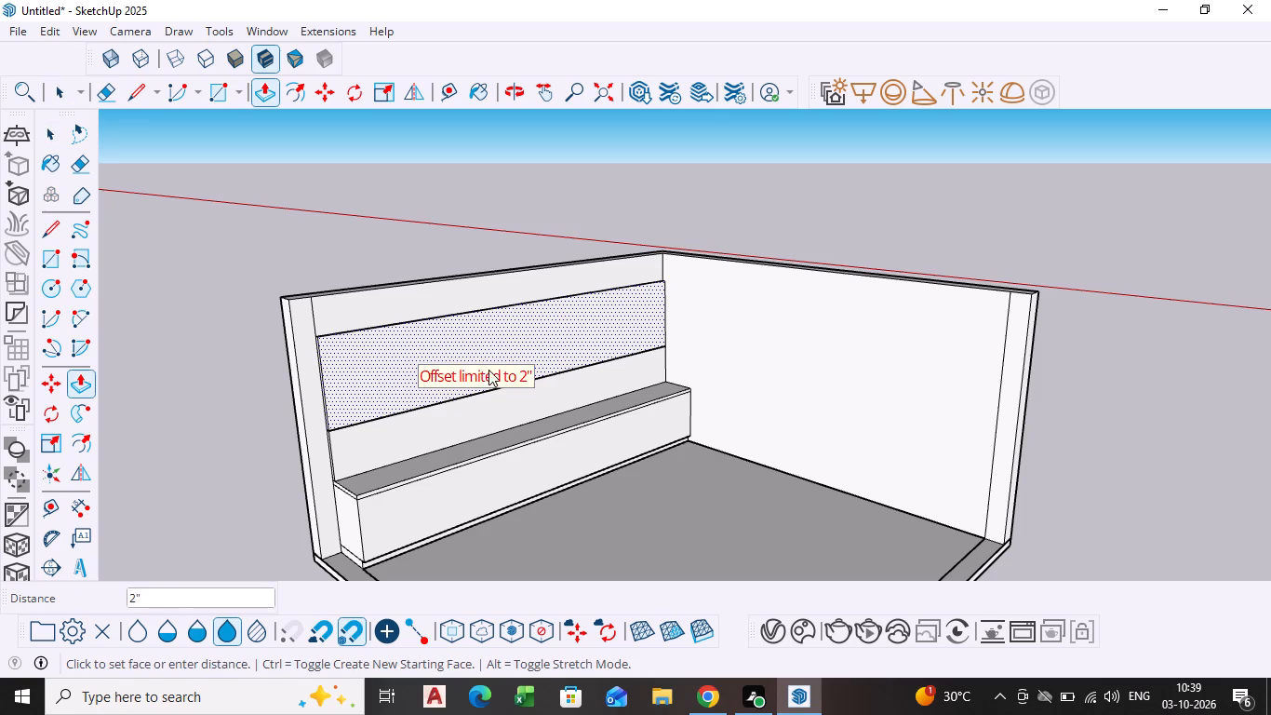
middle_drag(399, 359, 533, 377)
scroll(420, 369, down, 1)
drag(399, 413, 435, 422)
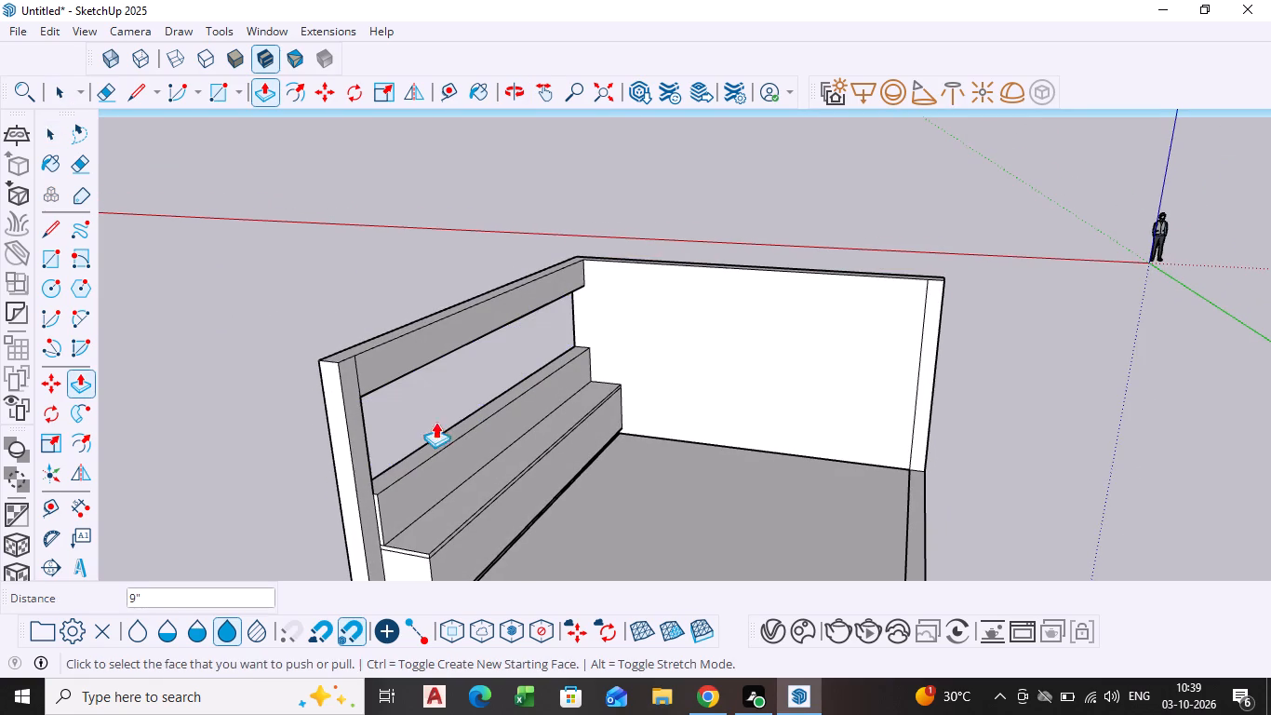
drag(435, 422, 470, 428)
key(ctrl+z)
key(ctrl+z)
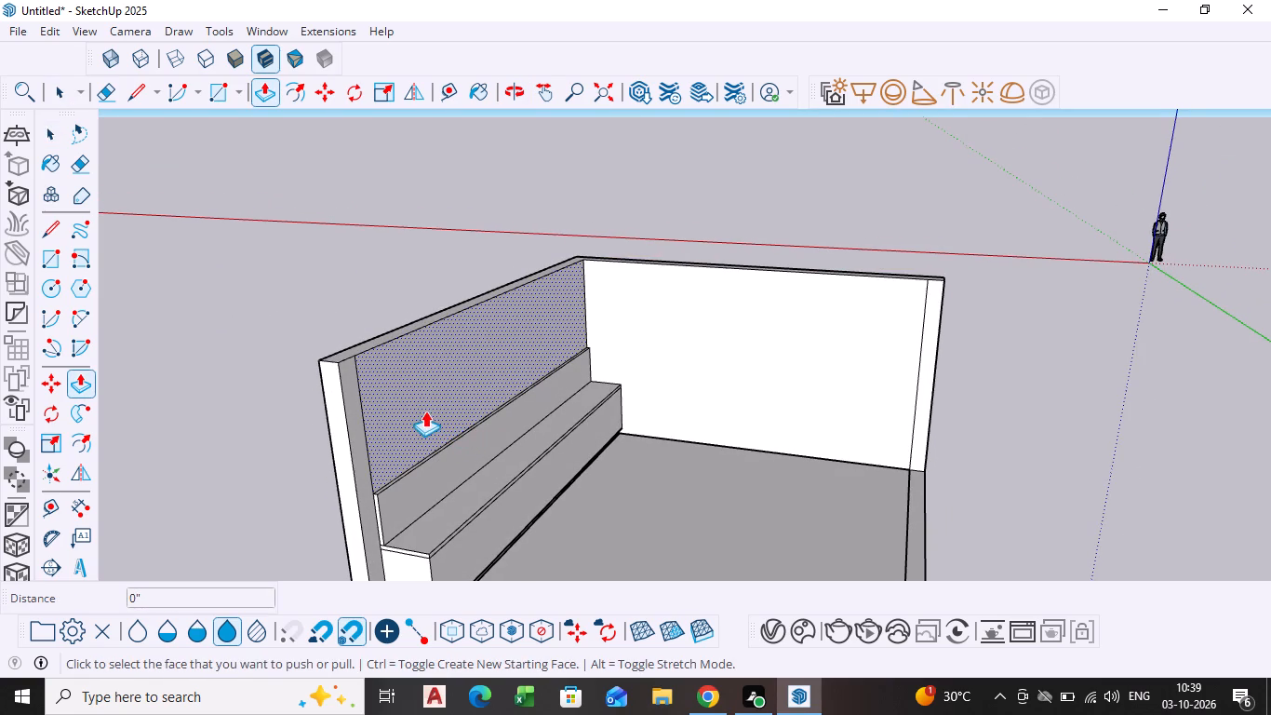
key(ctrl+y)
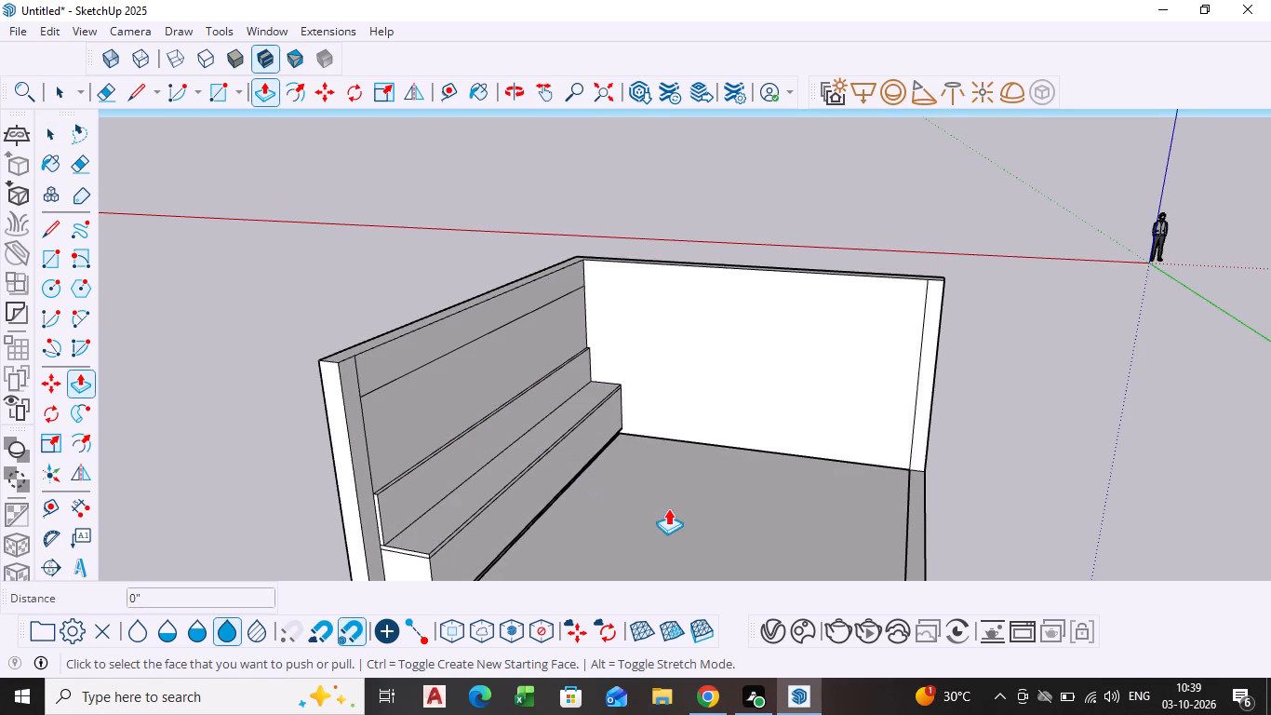
Try to push/pull the wall band between the backsplash and the copied edge outward by 18".
click(441, 398)
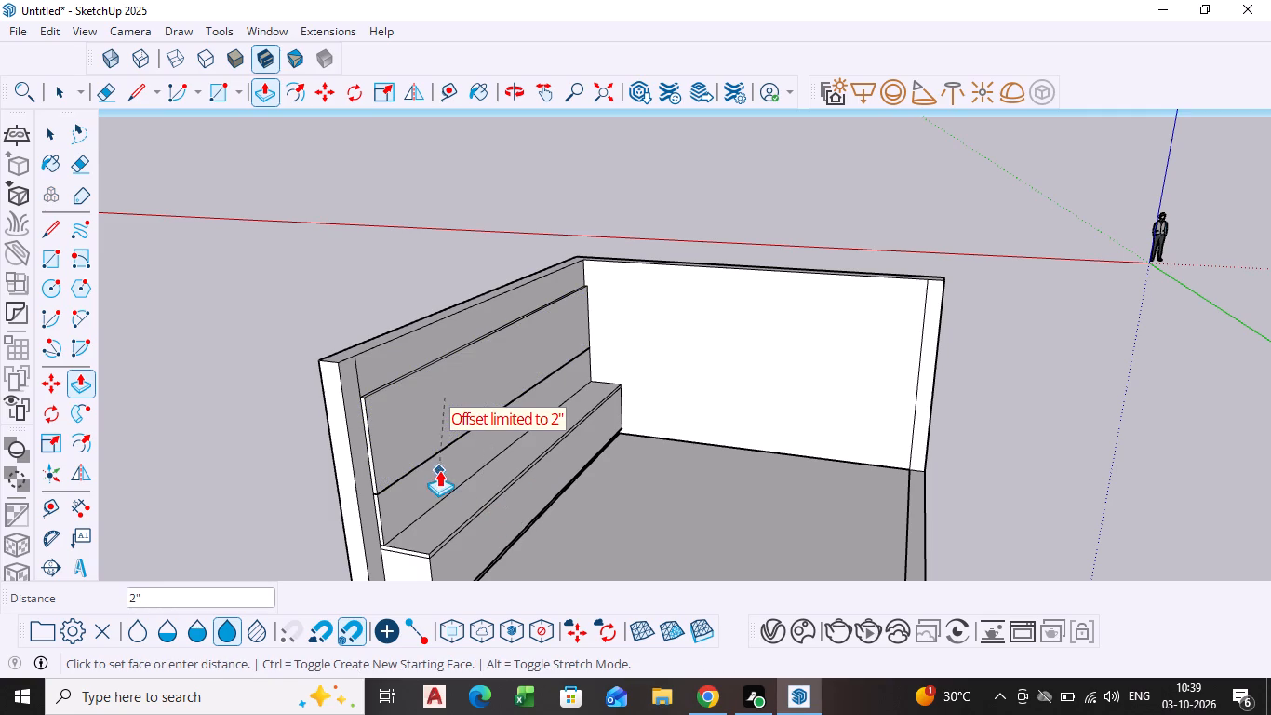
text(18)
key(Return)
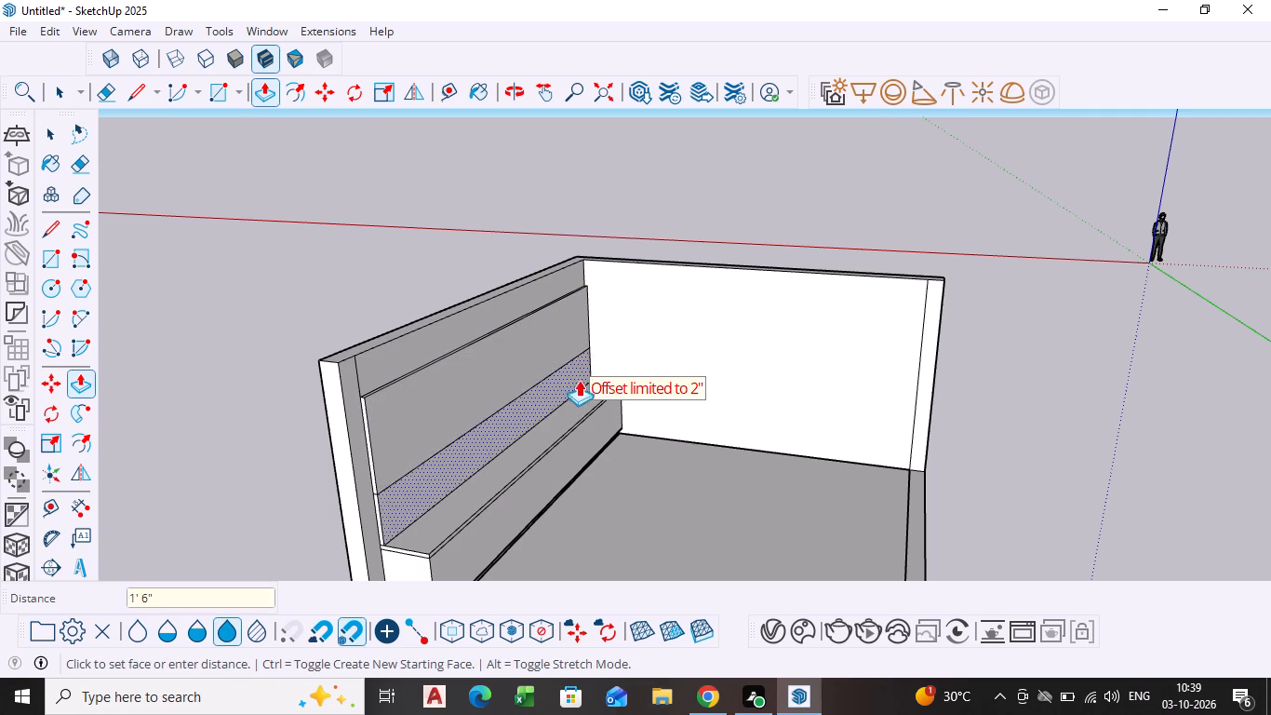
Push/pull the front face of the wall band above the backsplash outward by a further 16" as an overhead block.
drag(388, 421, 533, 451)
key(1)
key(8)
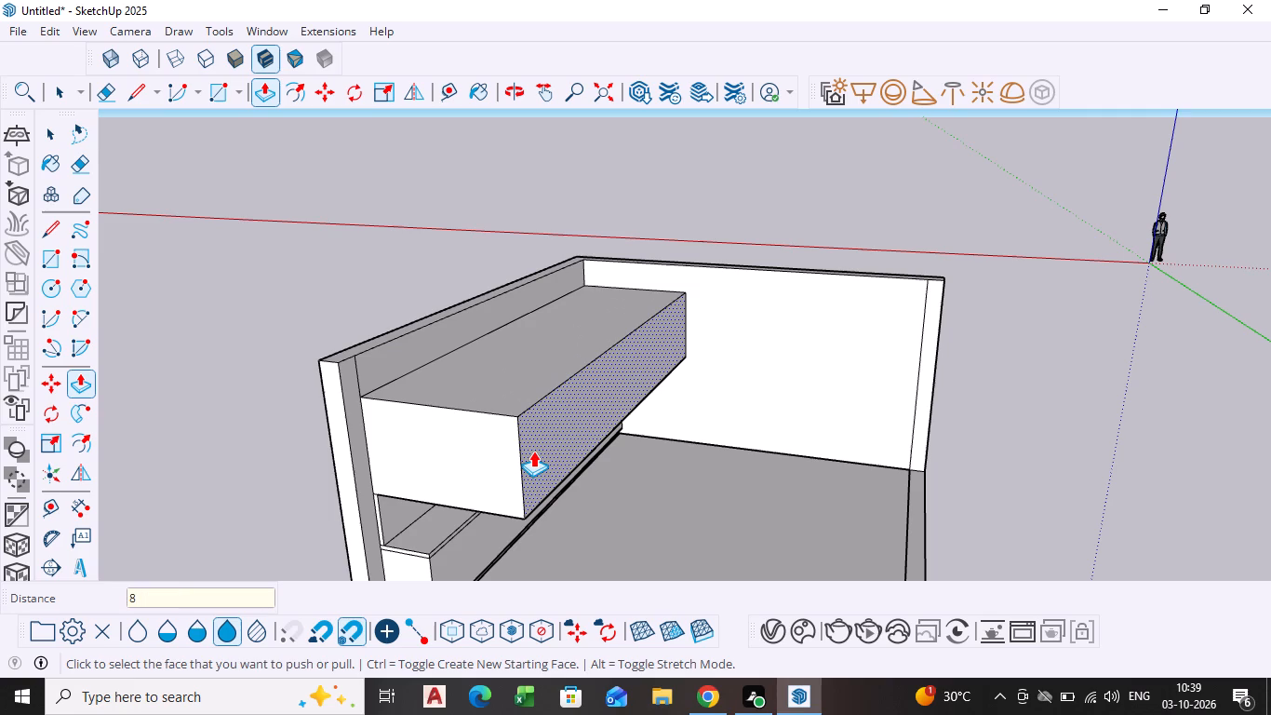
key(BackSpace)
key(1)
key(6)
key(Return)
scroll(555, 454, down, 1)
middle_drag(555, 455, 496, 423)
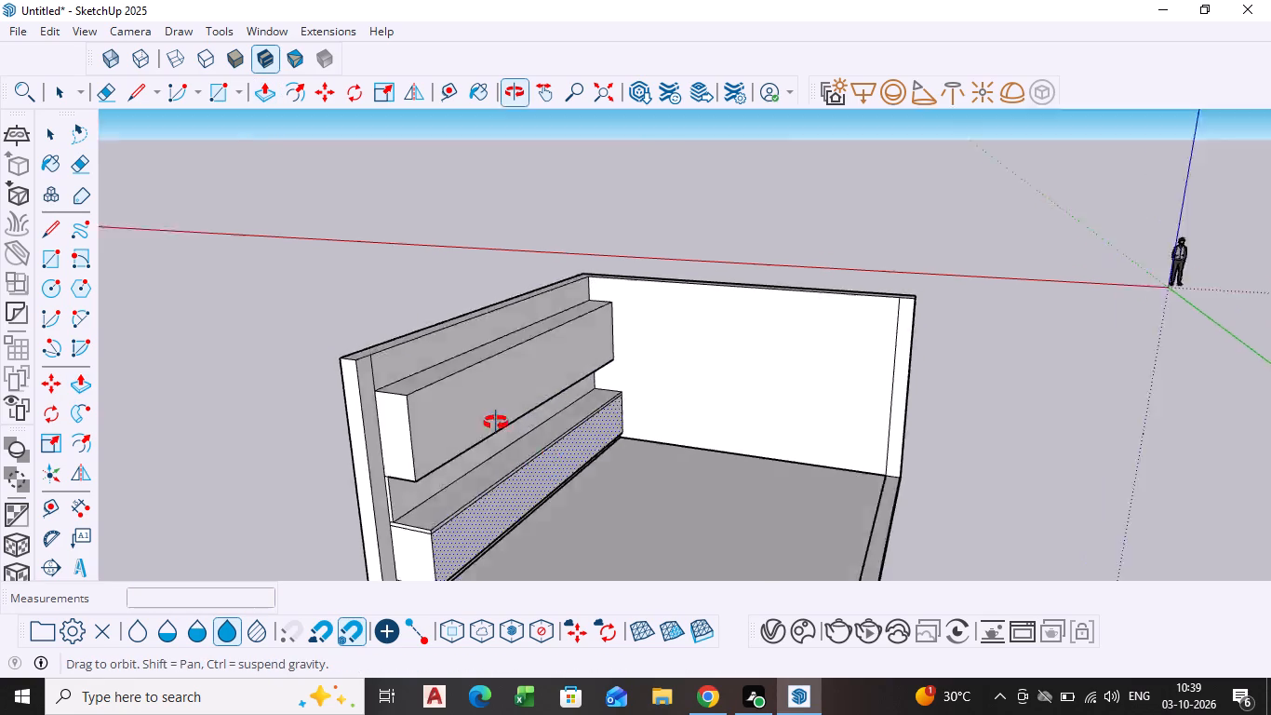
middle_drag(496, 423, 415, 390)
scroll(388, 397, up, 8)
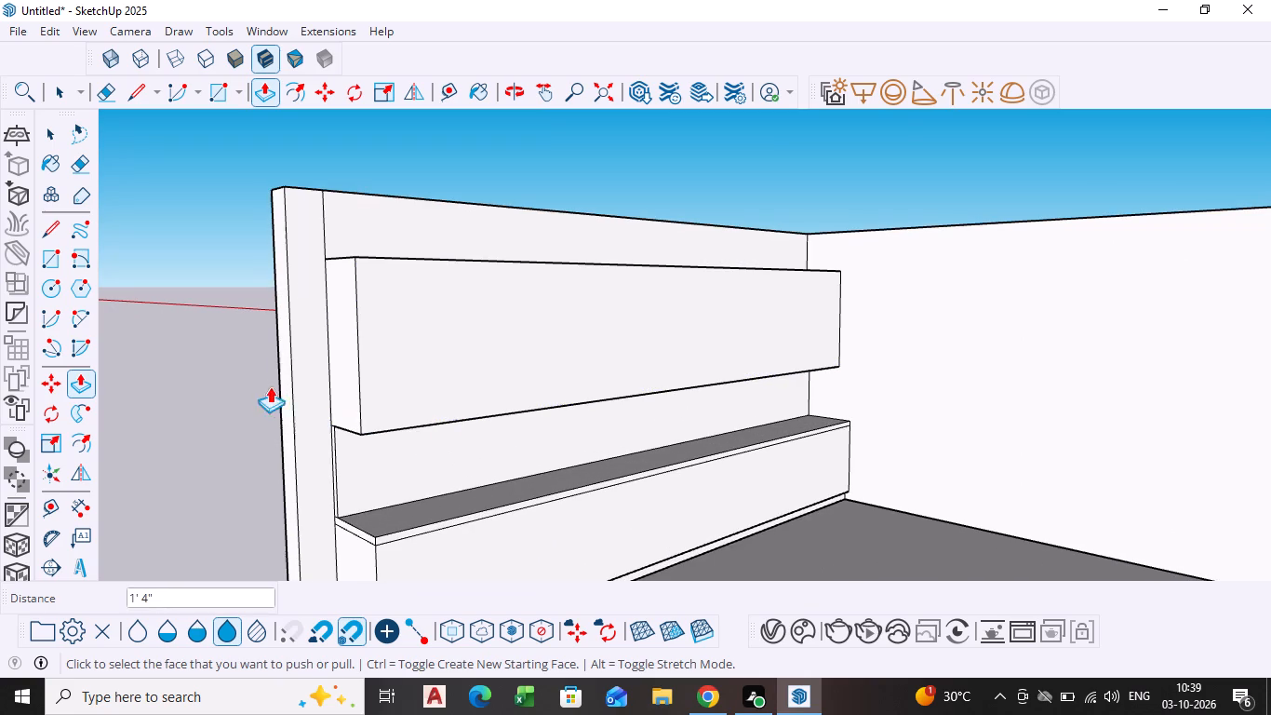
key(Escape)
key(space)
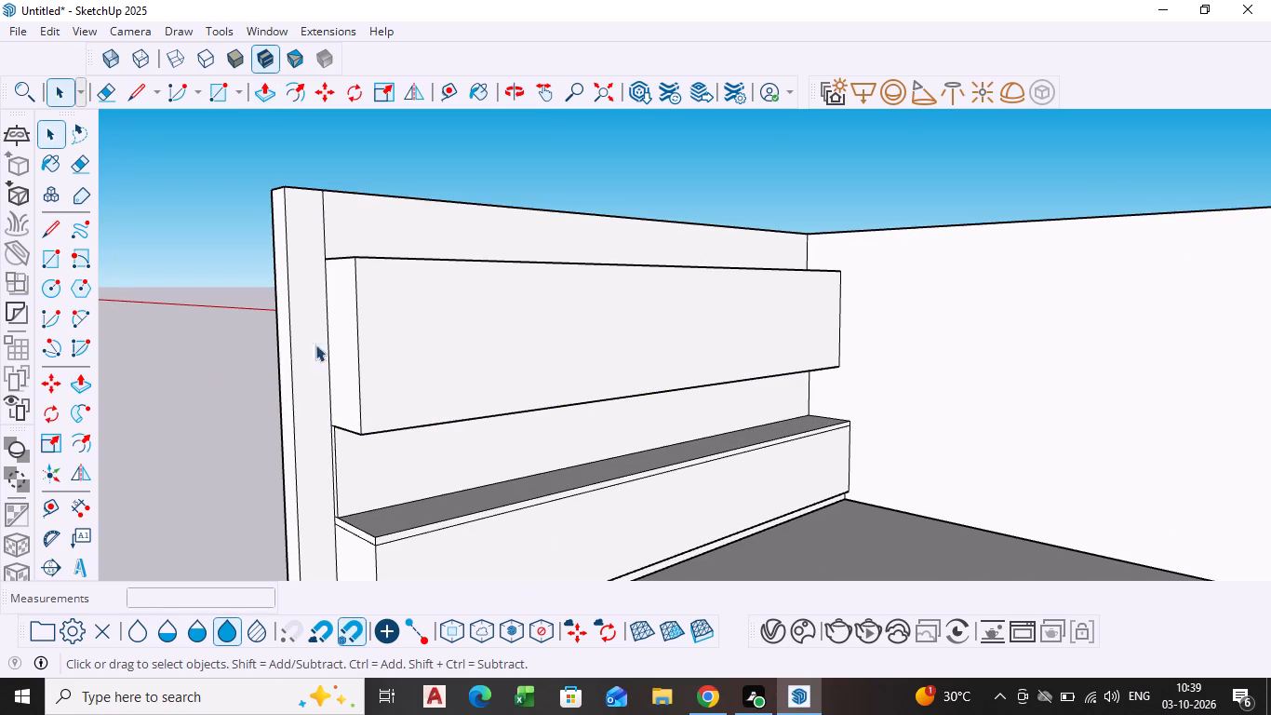
Copy the edge where the overhead block's top meets the wall about 6 9/16" up the wall's inner face.
scroll(448, 312, down, 1)
middle_drag(448, 313, 397, 472)
scroll(405, 358, up, 3)
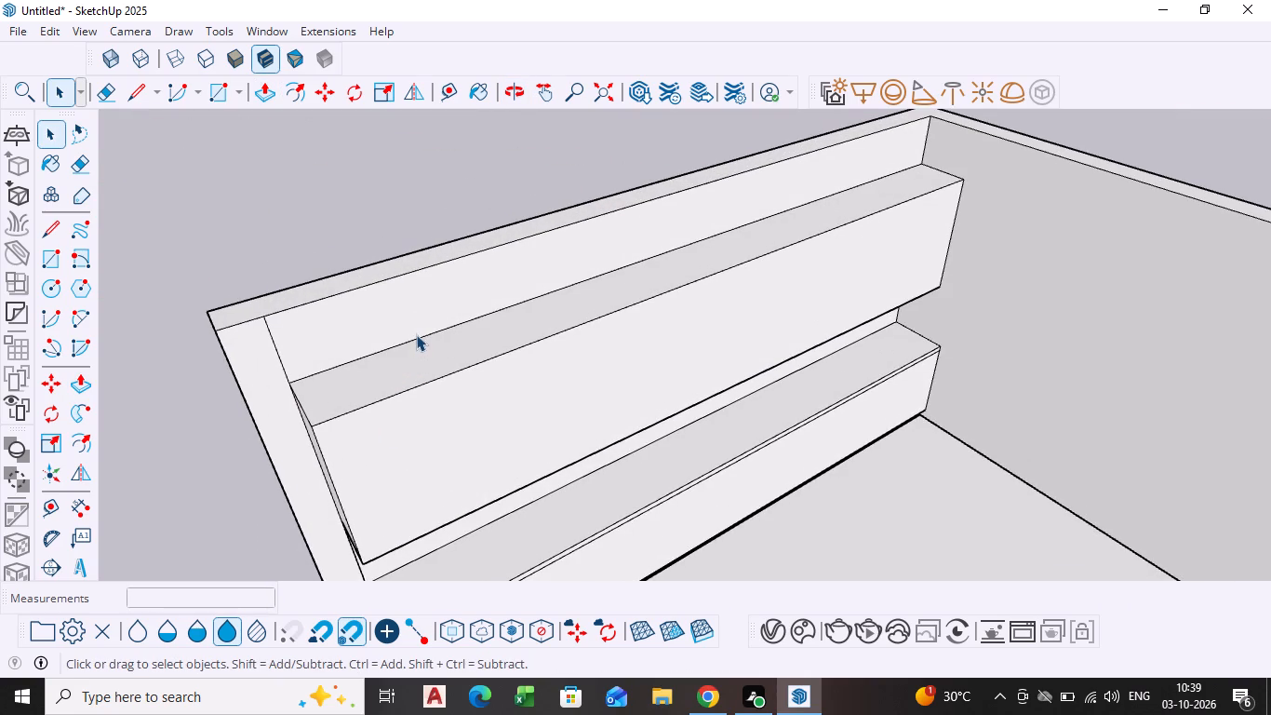
click(416, 337)
key(m)
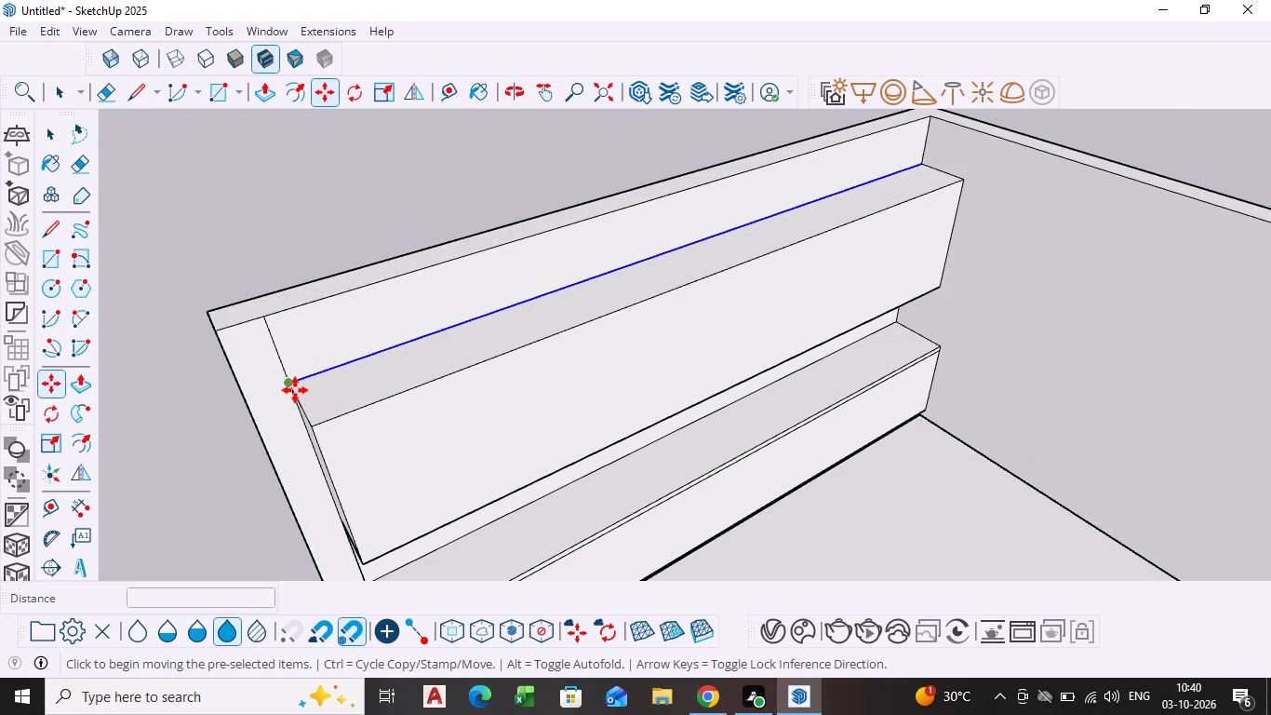
click(295, 390)
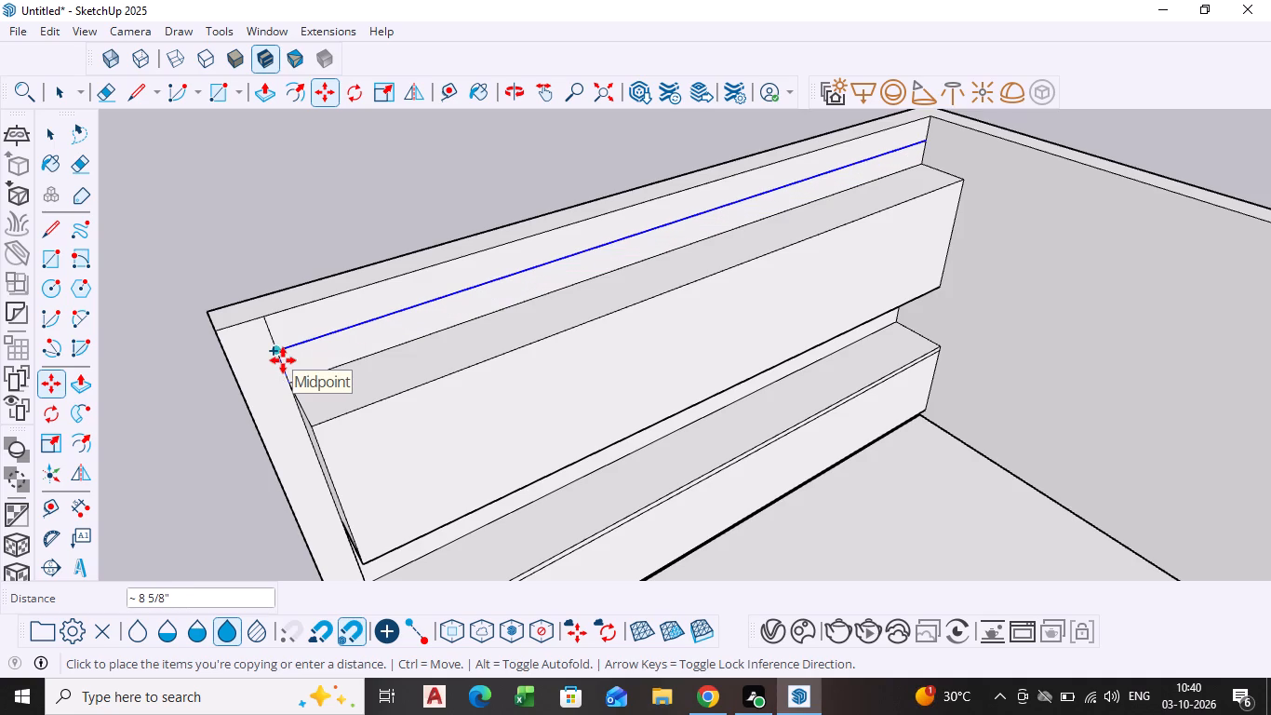
scroll(283, 360, down, 3)
middle_drag(283, 360, 269, 264)
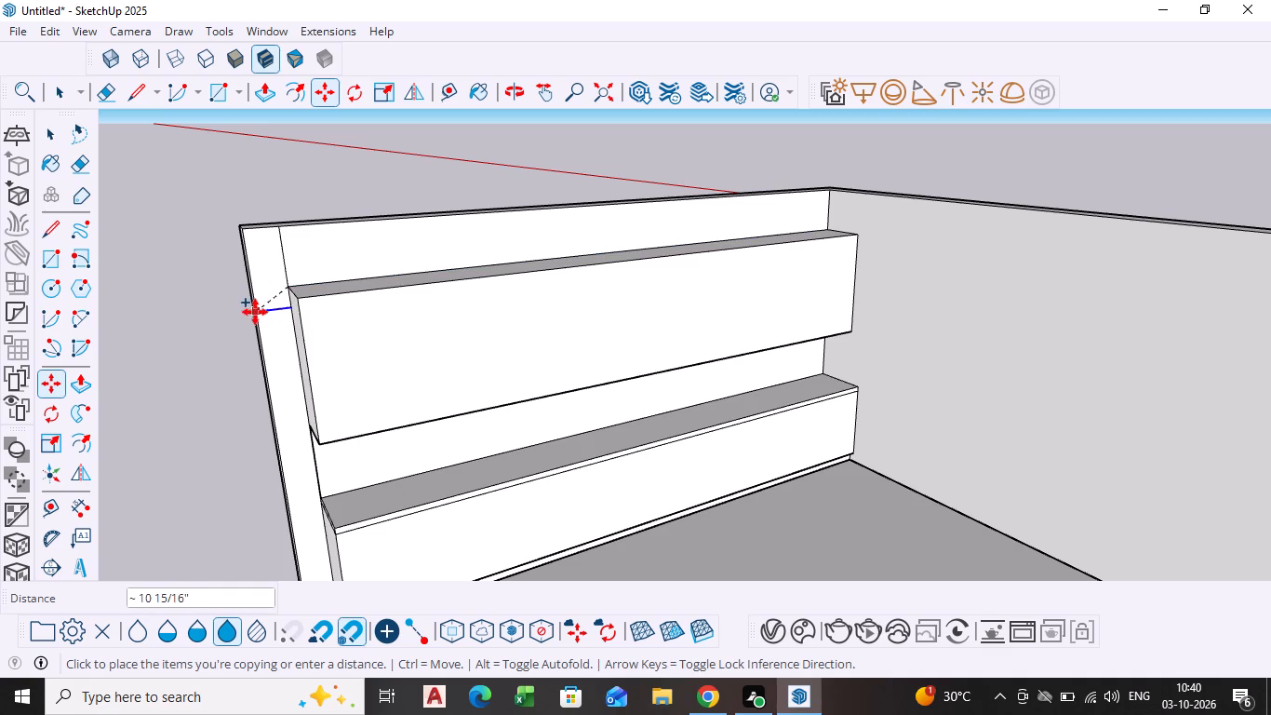
click(293, 263)
key(space)
Push/pull the wall strip between the overhead block and the copied edge outward by 1' 6", flush with the block's front.
scroll(814, 470, down, 2)
middle_drag(743, 381, 670, 316)
scroll(664, 307, up, 2)
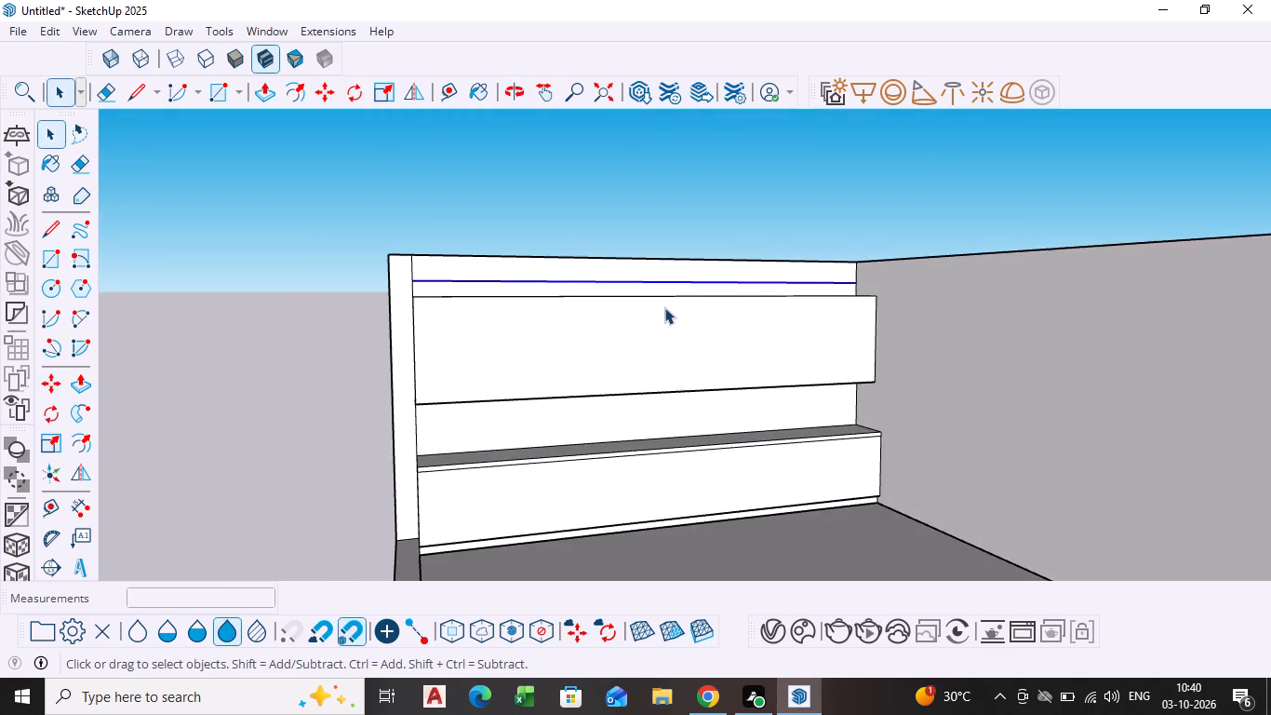
scroll(664, 307, up, 1)
click(583, 276)
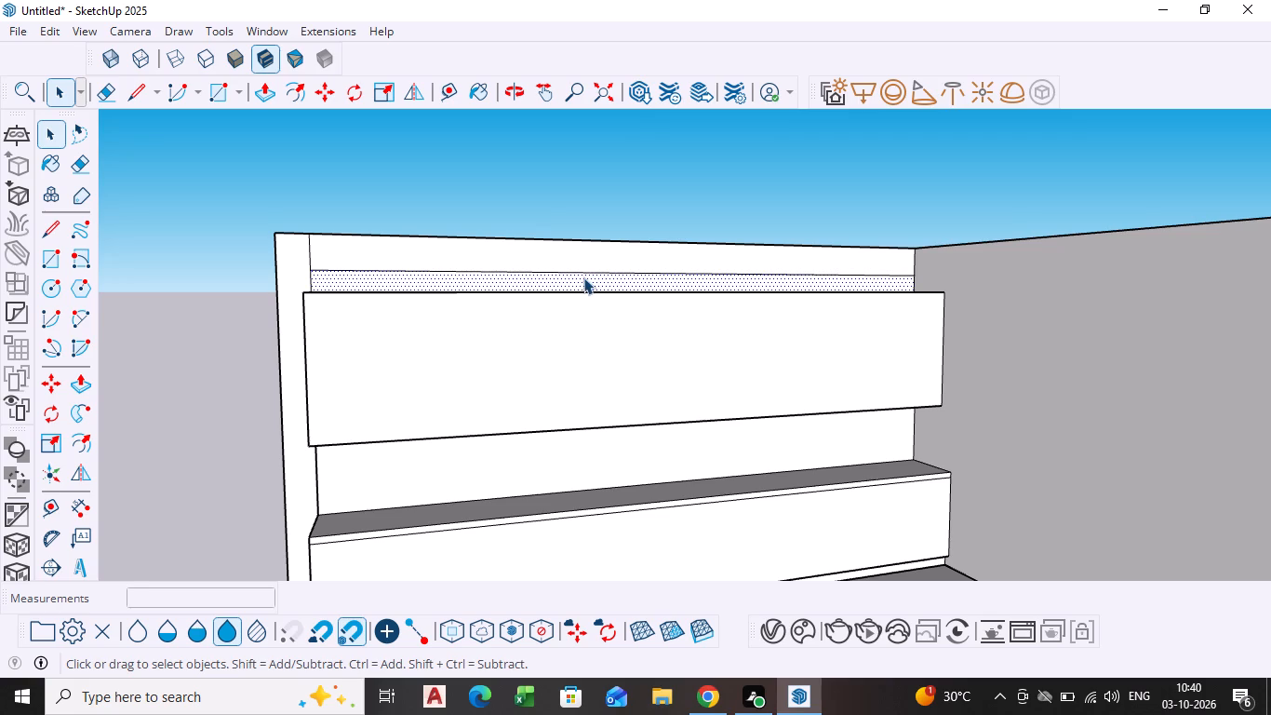
key(p)
click(583, 277)
middle_drag(599, 290, 759, 377)
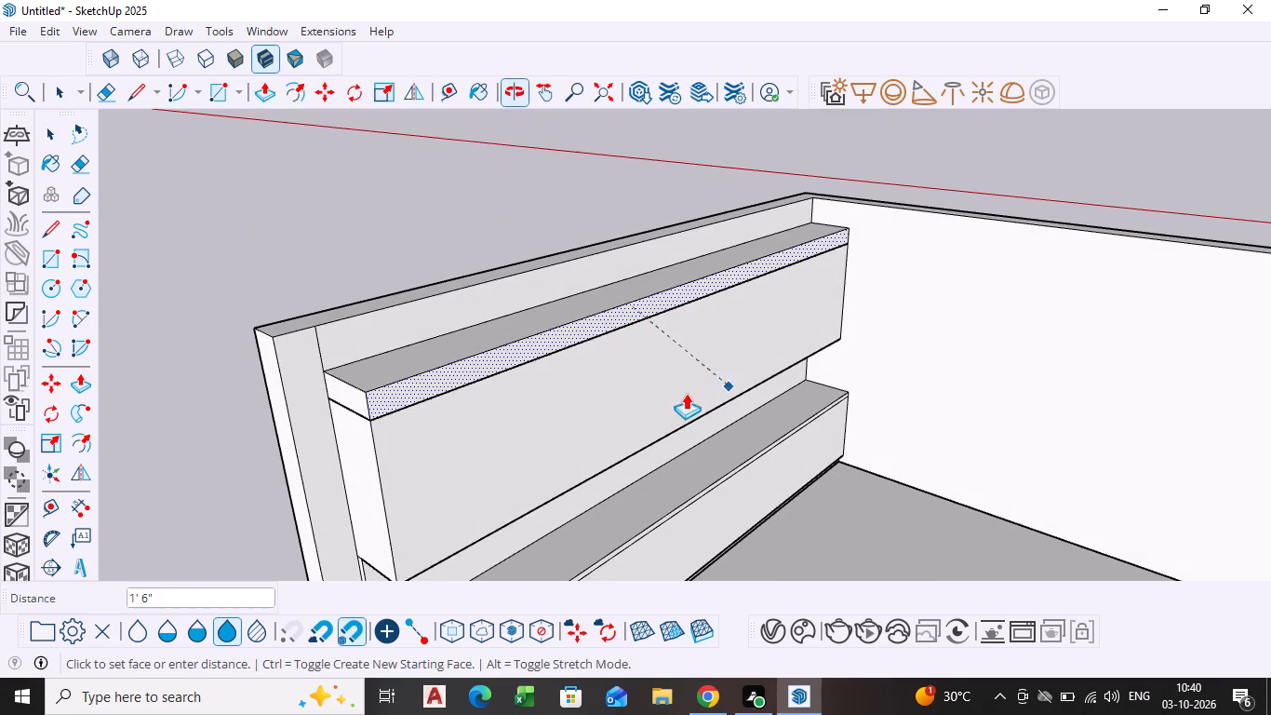
click(591, 416)
key(space)
Examine the overhead block, its upper strip and the counter from different angles inside the room.
scroll(776, 403, down, 6)
middle_drag(790, 398, 694, 356)
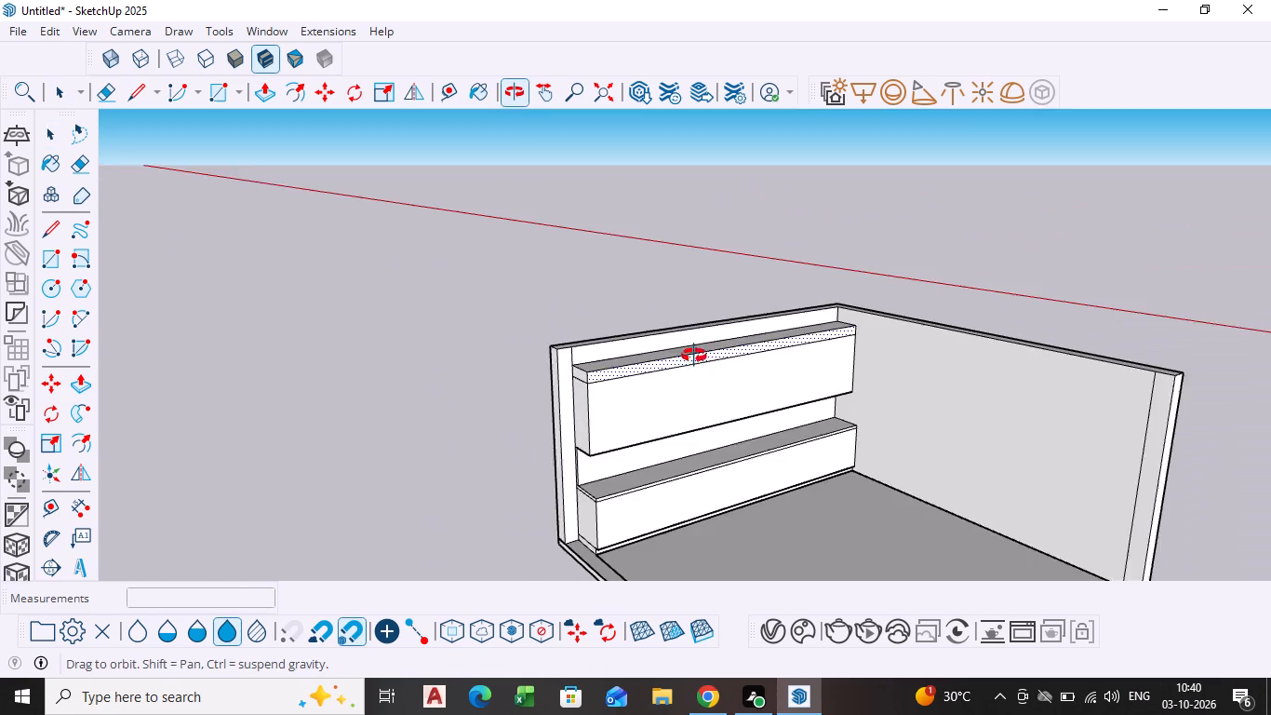
middle_drag(694, 356, 674, 347)
key(space)
click(507, 271)
scroll(700, 495, up, 6)
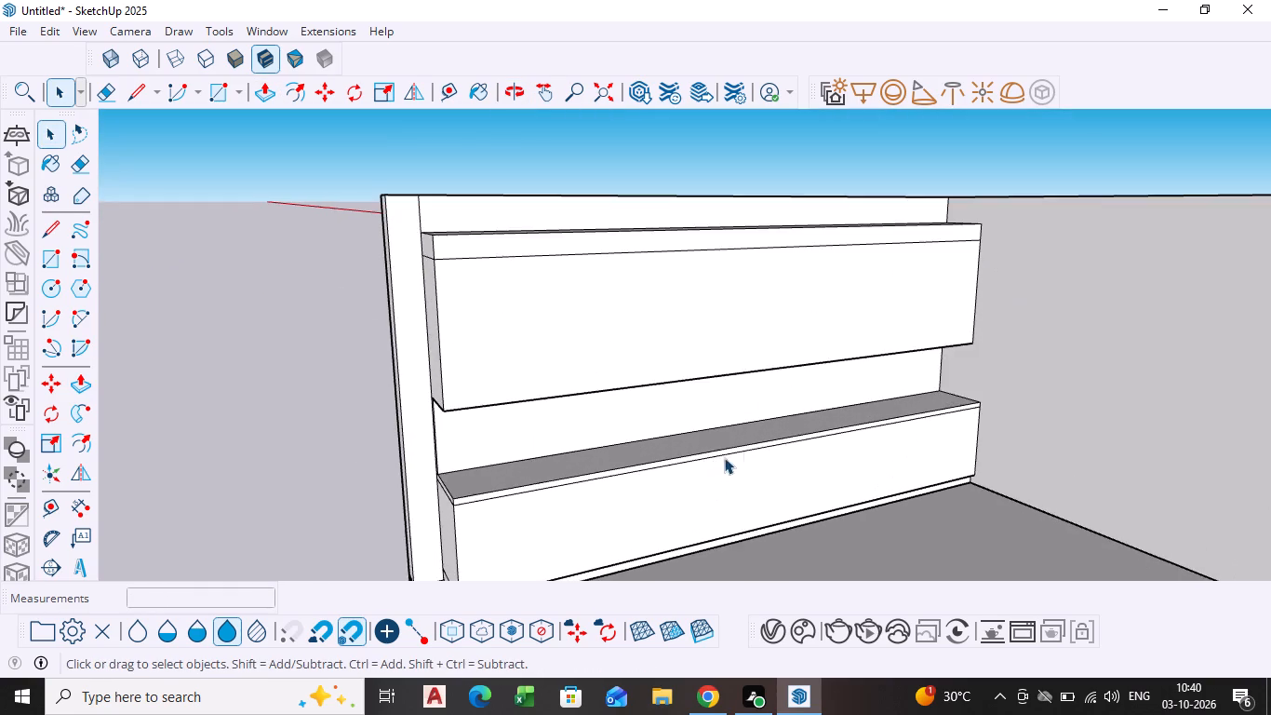
scroll(750, 439, down, 4)
scroll(829, 454, down, 2)
middle_drag(832, 451, 647, 385)
middle_drag(612, 448, 612, 450)
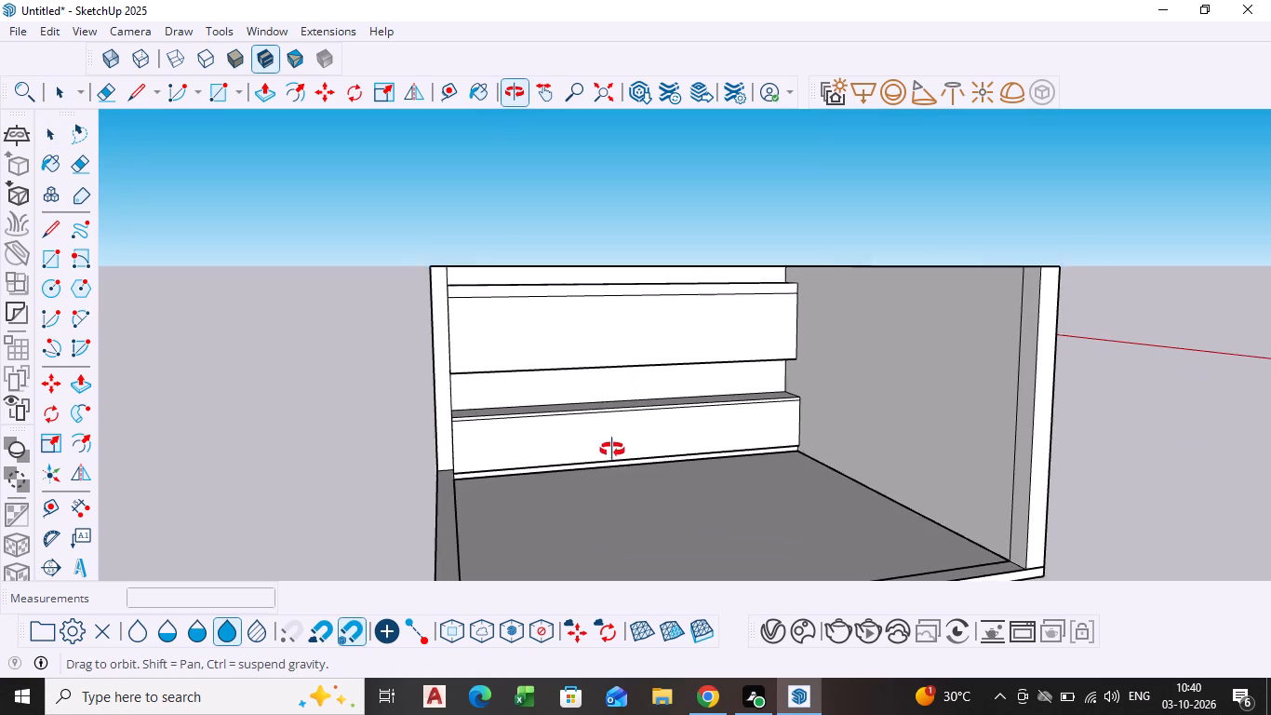
middle_drag(612, 450, 795, 463)
scroll(798, 442, up, 3)
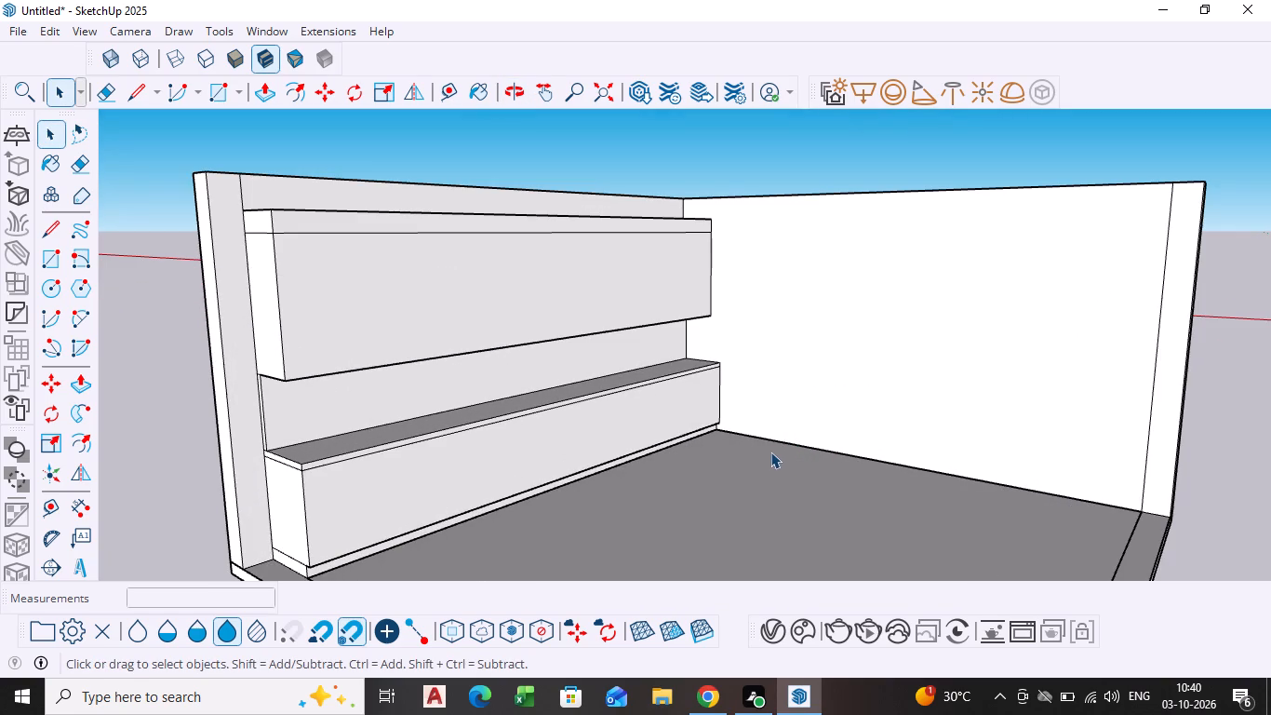
scroll(771, 447, down, 1)
scroll(768, 335, up, 4)
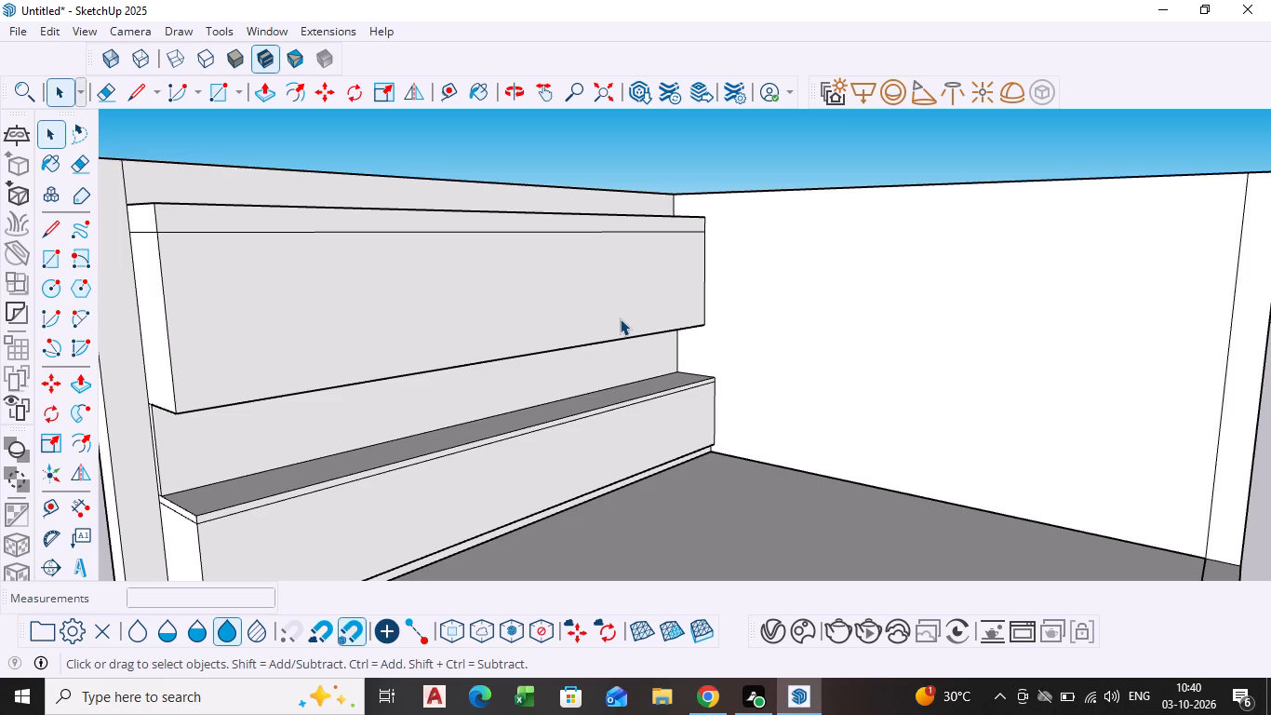
scroll(691, 264, up, 3)
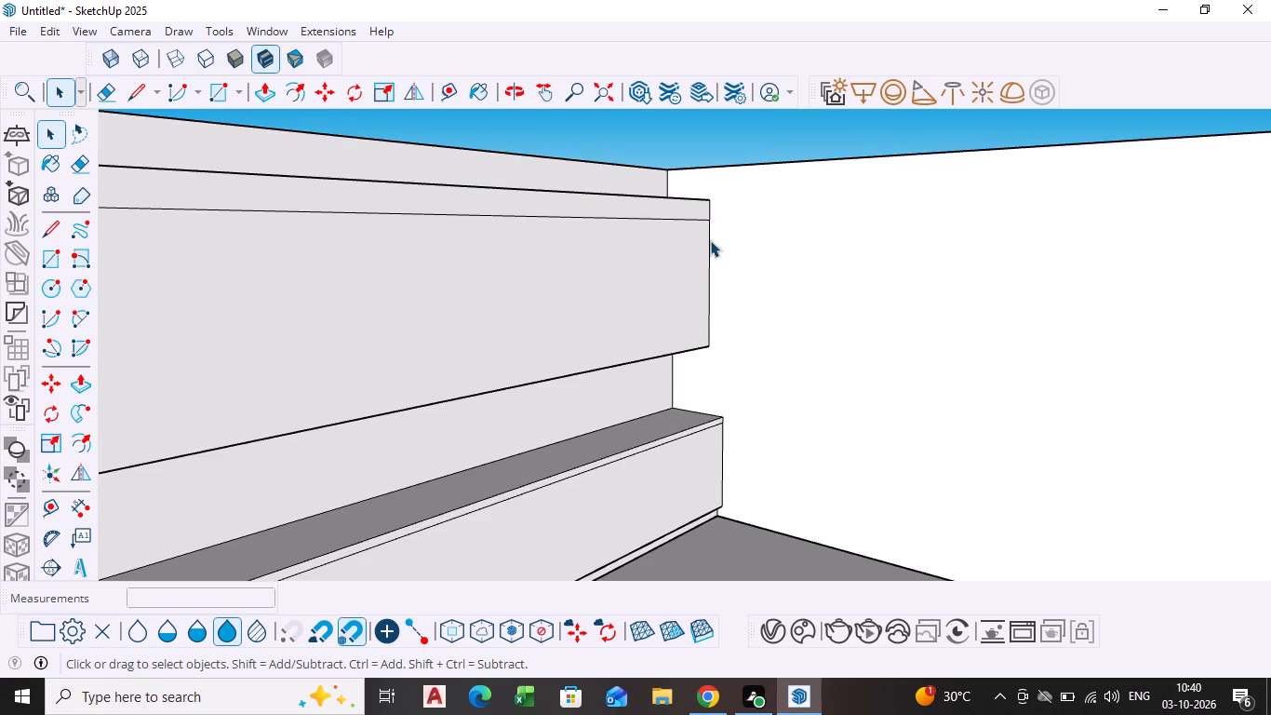
Draw a rectangle about 4' 2" high by 3' 1" wide on the adjoining wall, starting at the overhead block's top front corner.
scroll(730, 242, down, 1)
middle_drag(731, 243, 851, 251)
scroll(851, 251, down, 1)
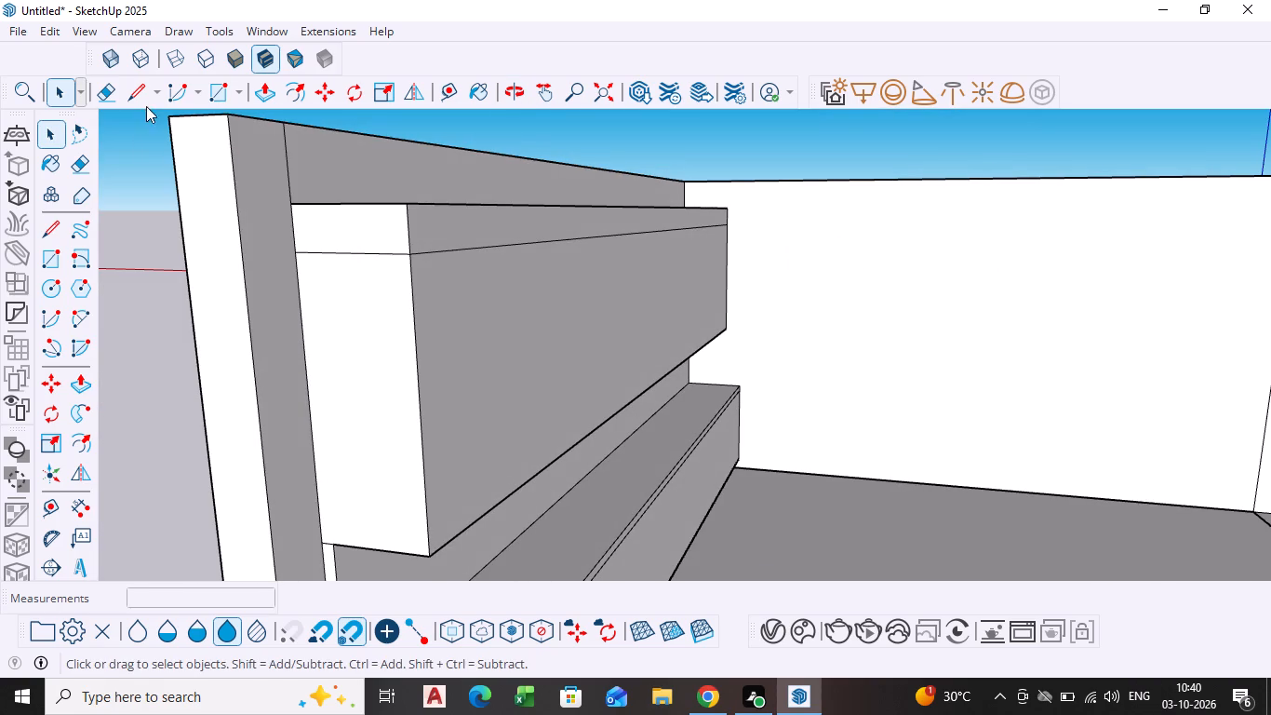
click(212, 102)
scroll(795, 218, up, 8)
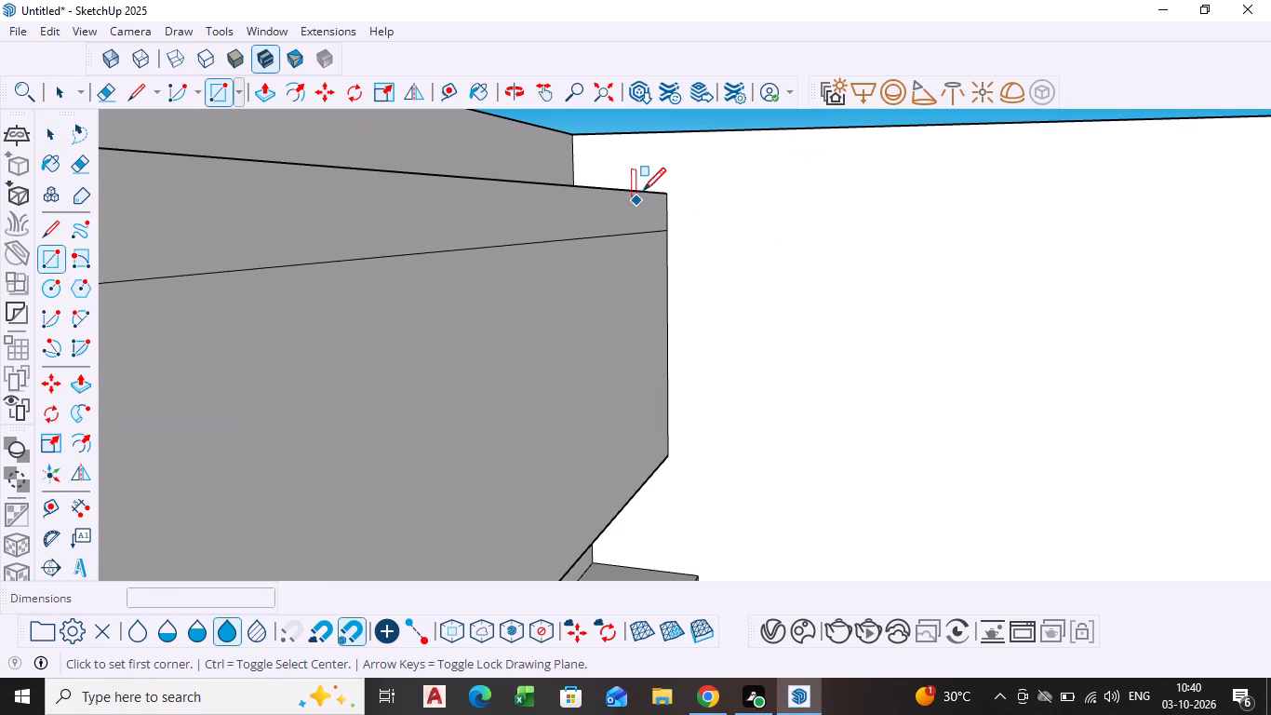
click(670, 193)
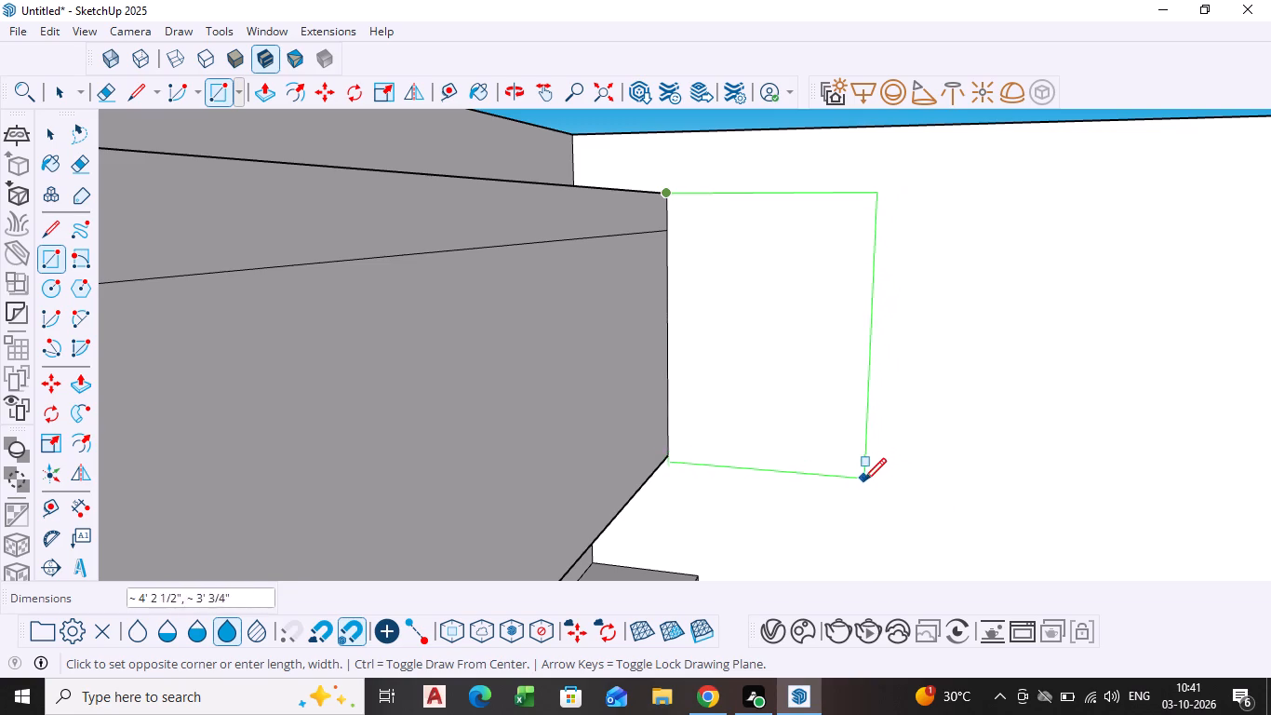
scroll(867, 477, up, 2)
click(867, 474)
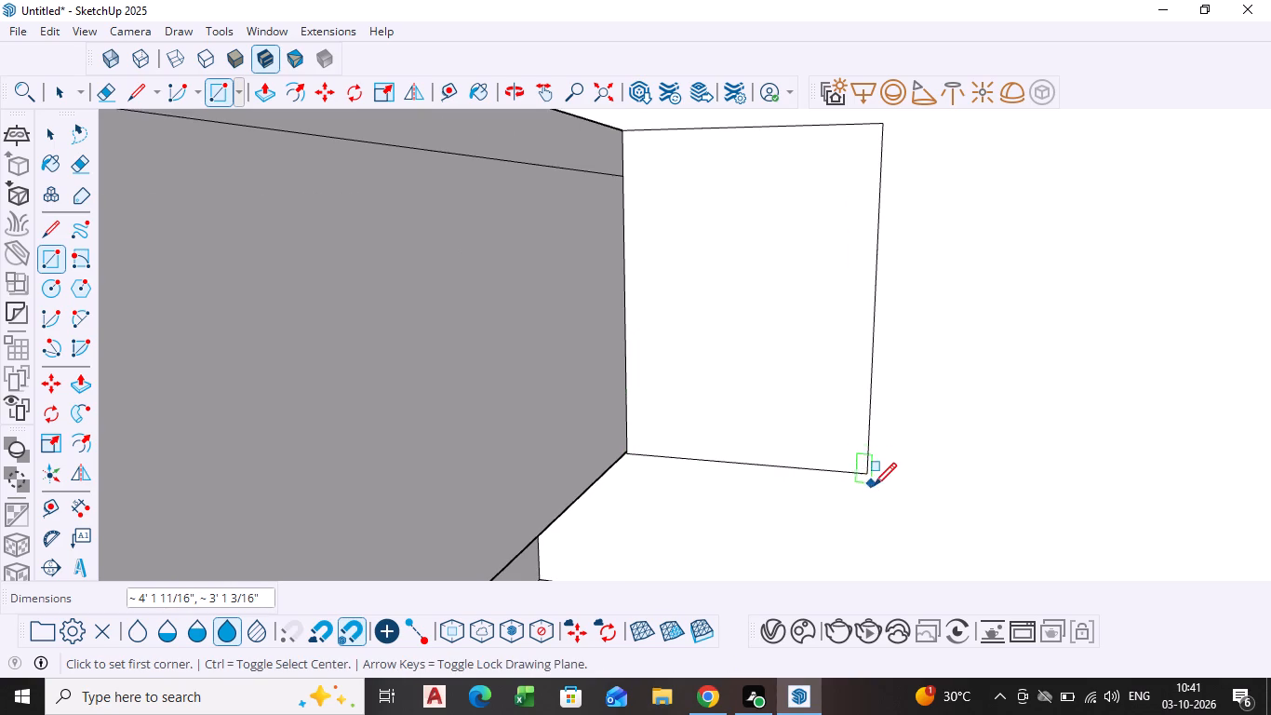
key(space)
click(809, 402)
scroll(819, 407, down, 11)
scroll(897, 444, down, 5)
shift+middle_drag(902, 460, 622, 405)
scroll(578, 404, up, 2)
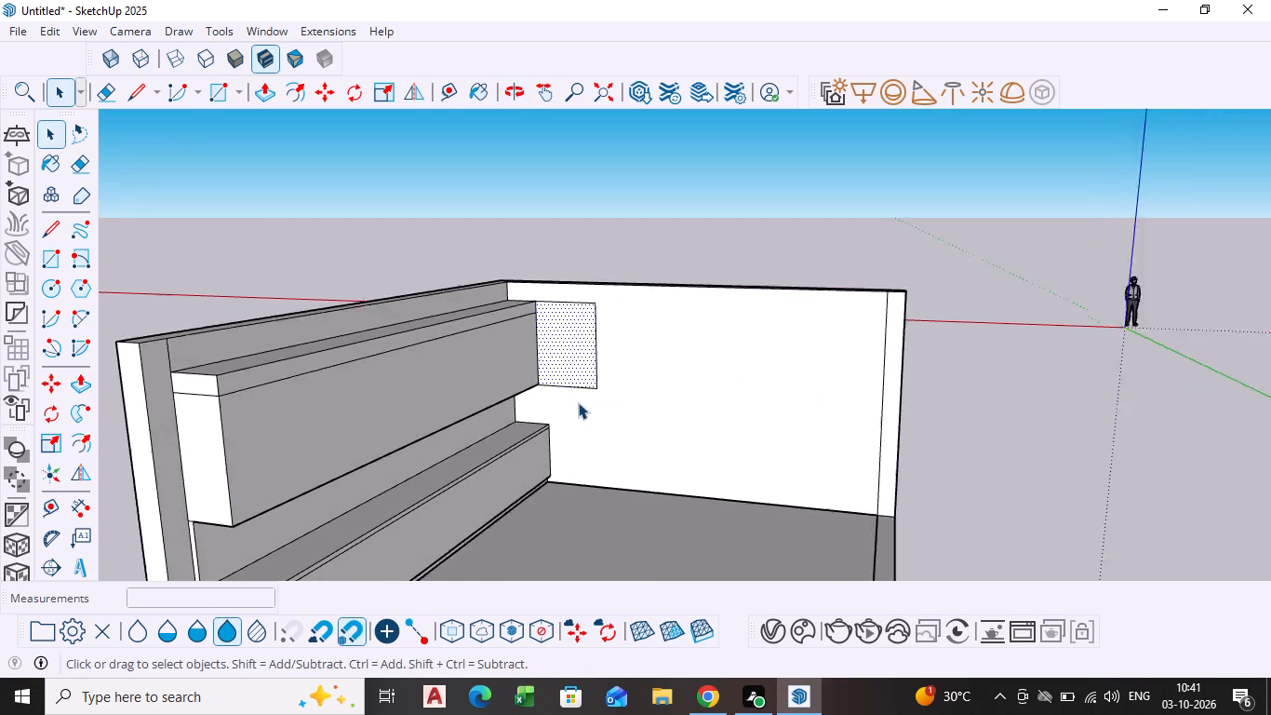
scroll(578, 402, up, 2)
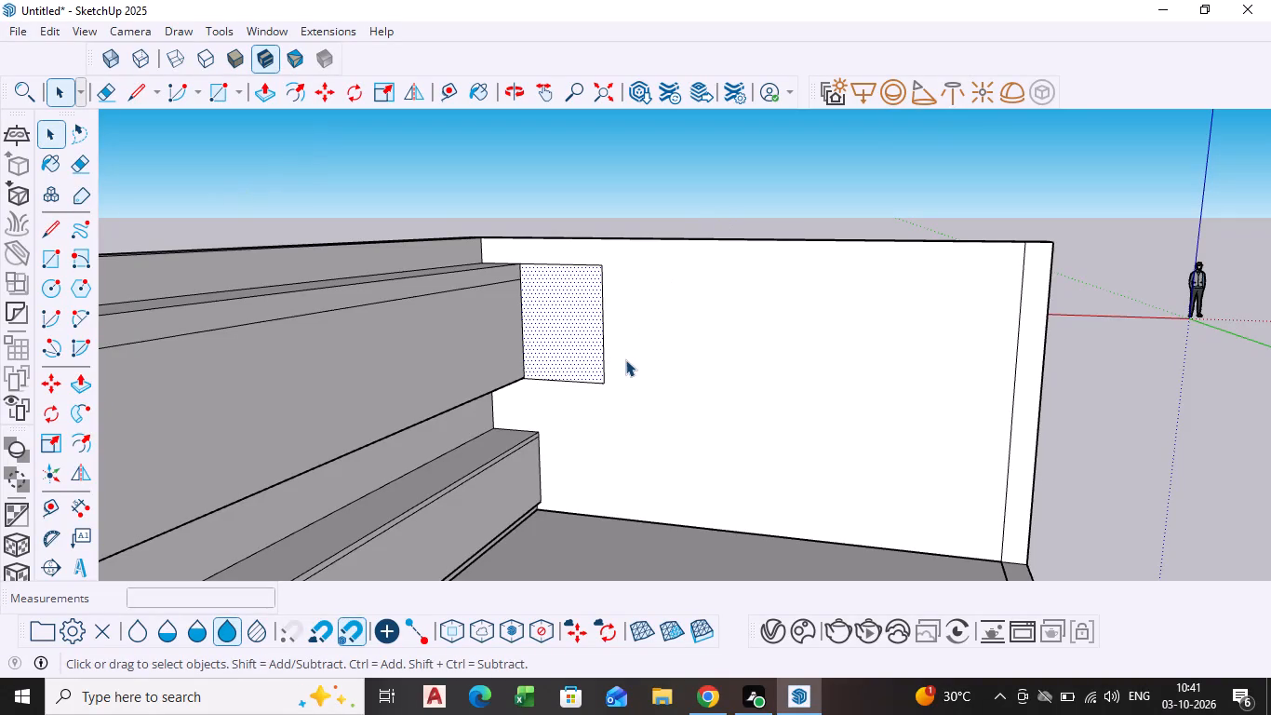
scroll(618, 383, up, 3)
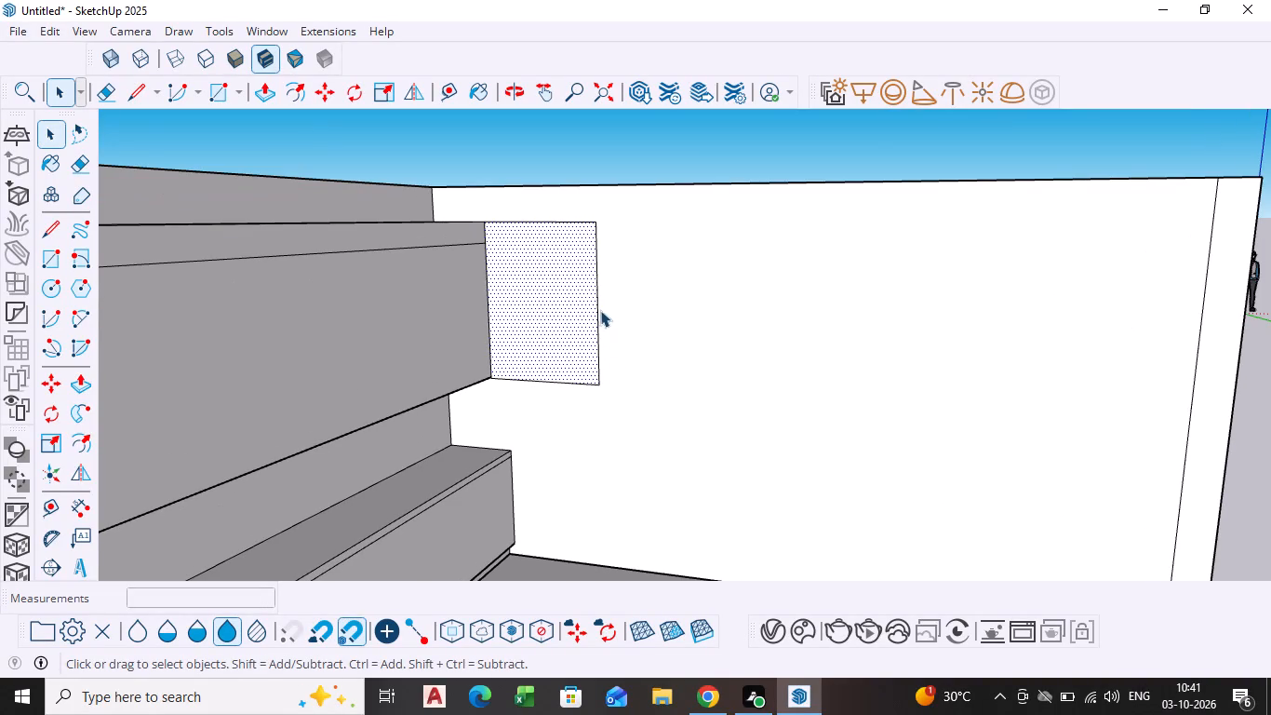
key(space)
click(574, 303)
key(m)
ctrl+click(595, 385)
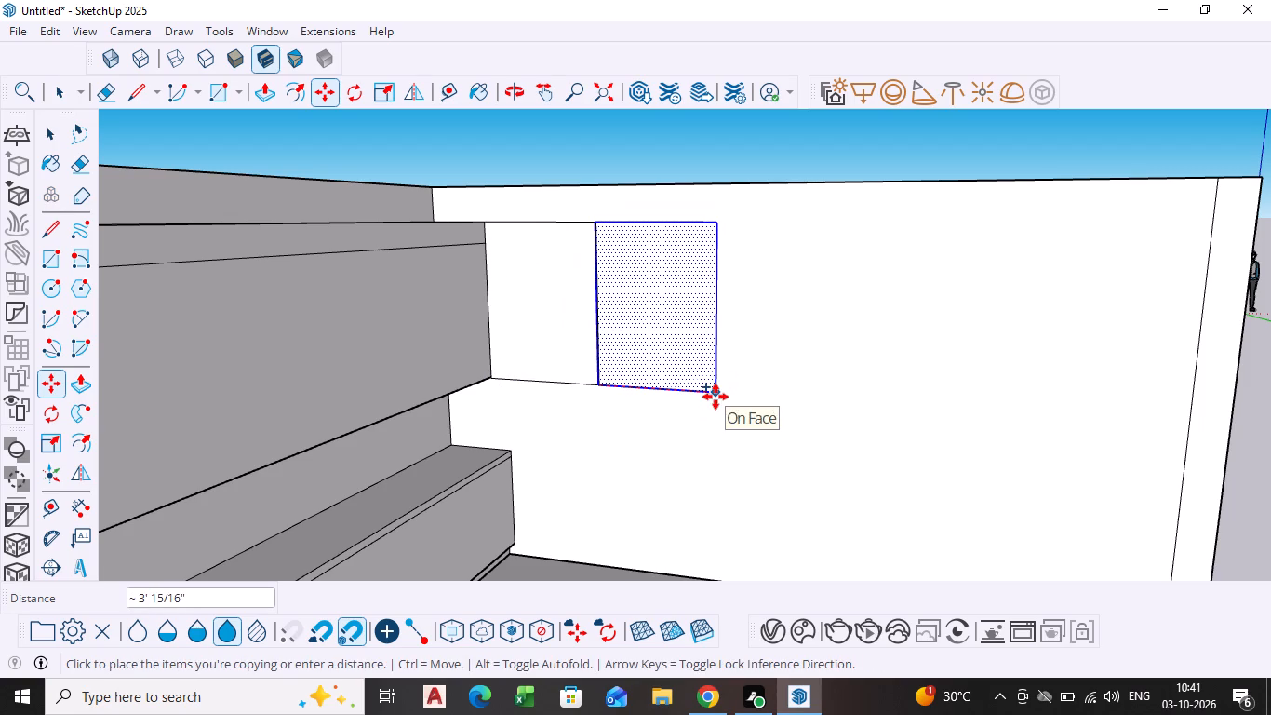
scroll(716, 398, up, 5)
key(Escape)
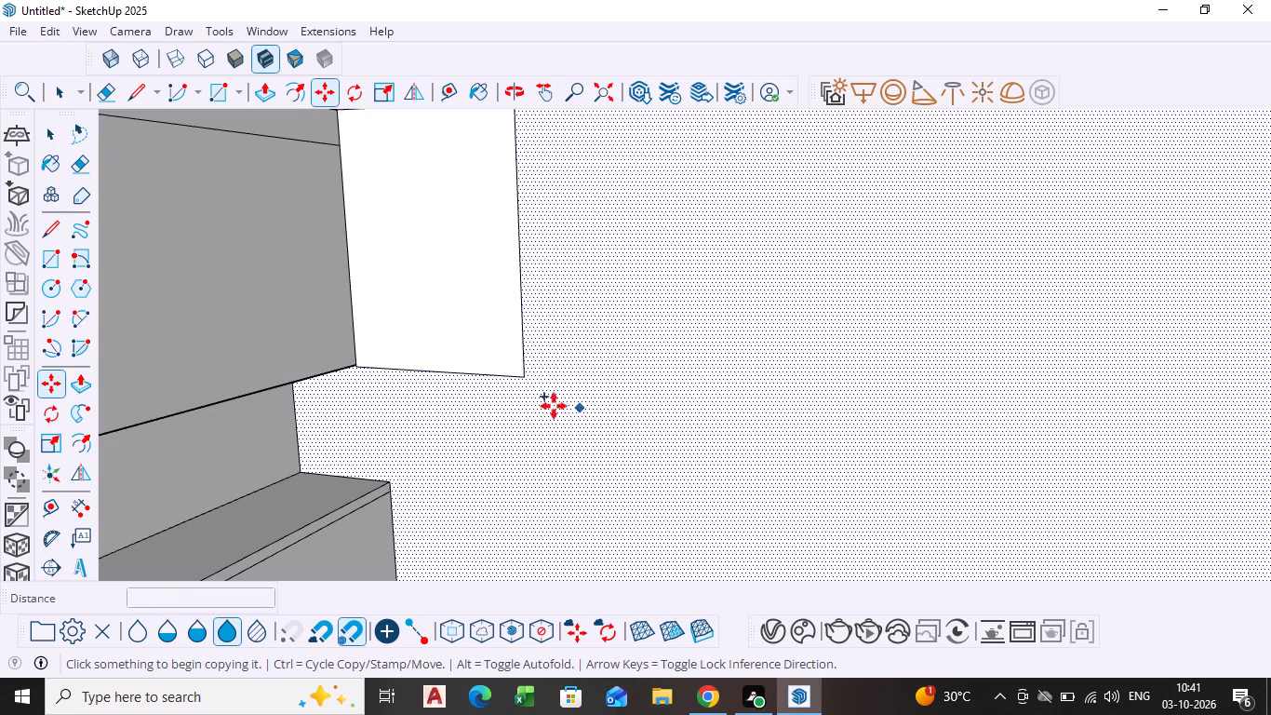
Copy the wall rectangle sideways by its own width so the copy adjoins its far vertical edge.
key(space)
click(504, 349)
key(m)
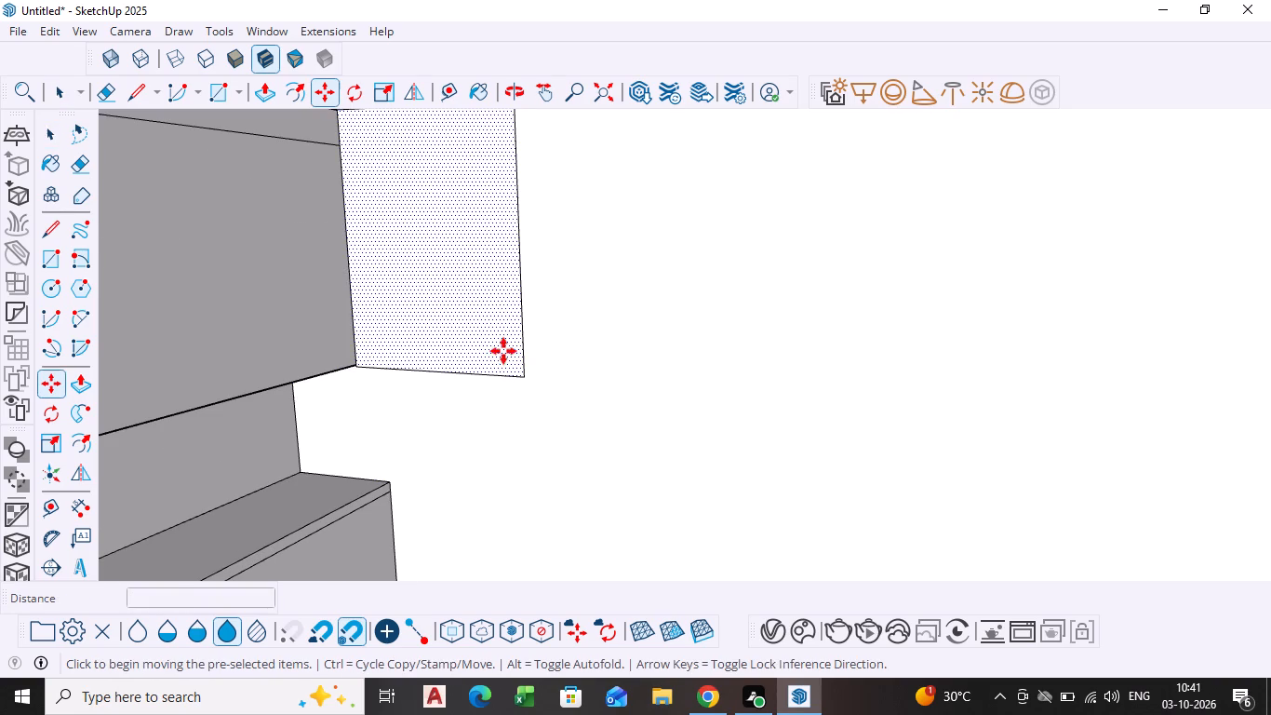
click(357, 363)
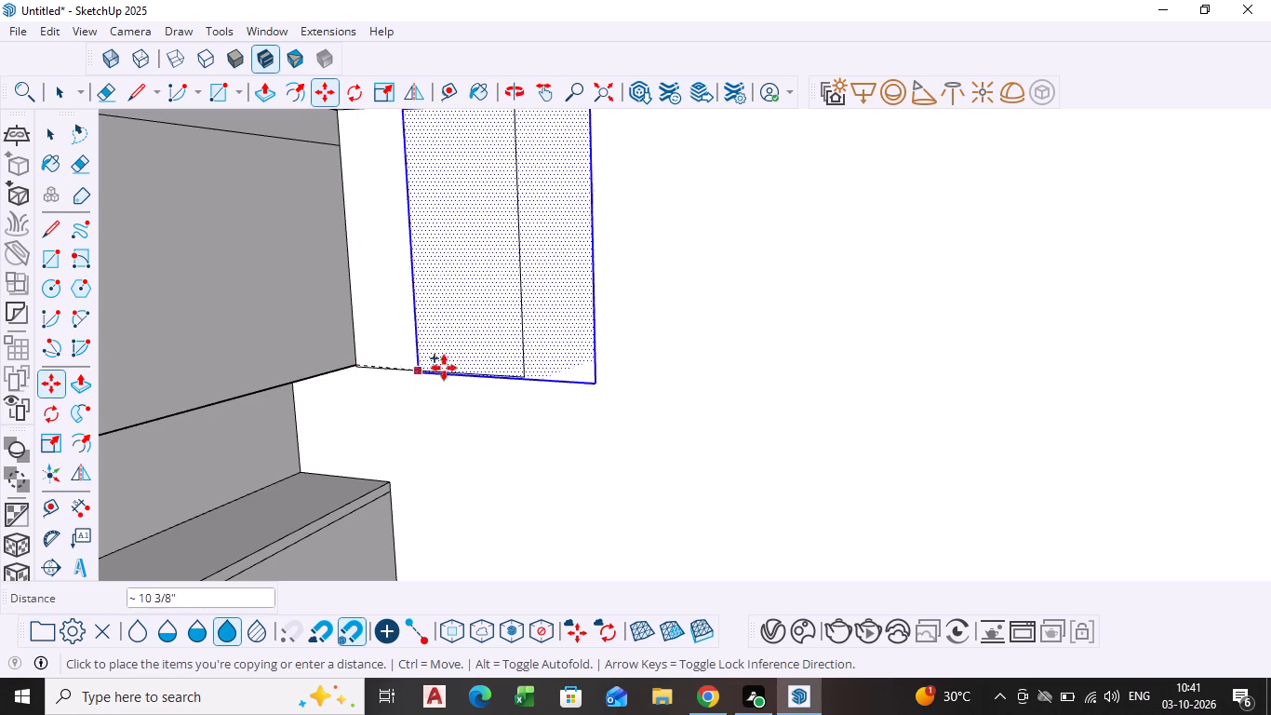
click(527, 371)
scroll(687, 337, down, 9)
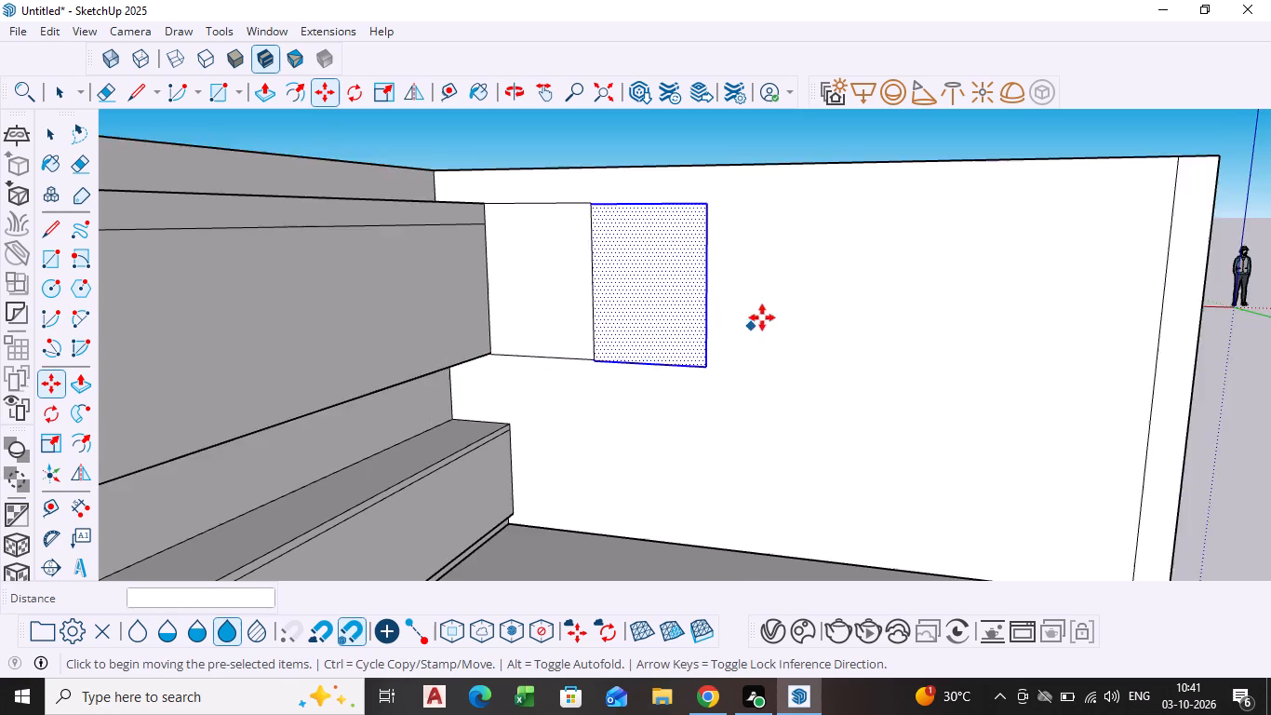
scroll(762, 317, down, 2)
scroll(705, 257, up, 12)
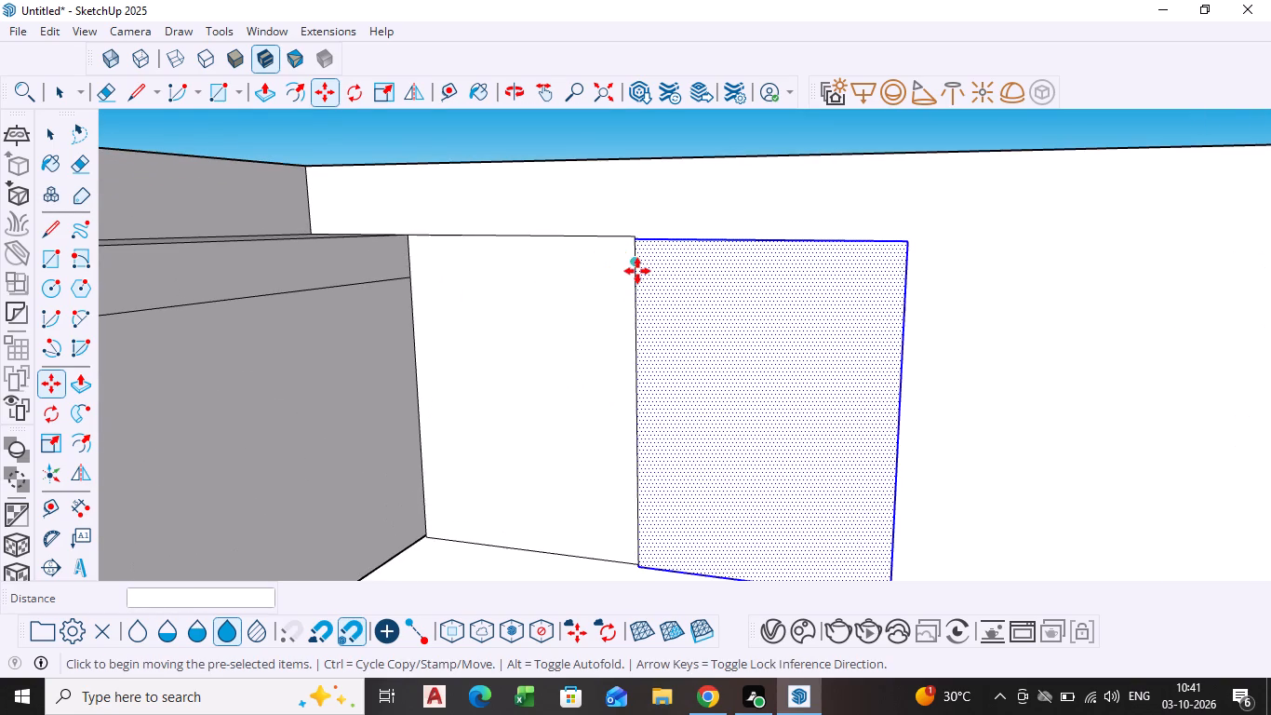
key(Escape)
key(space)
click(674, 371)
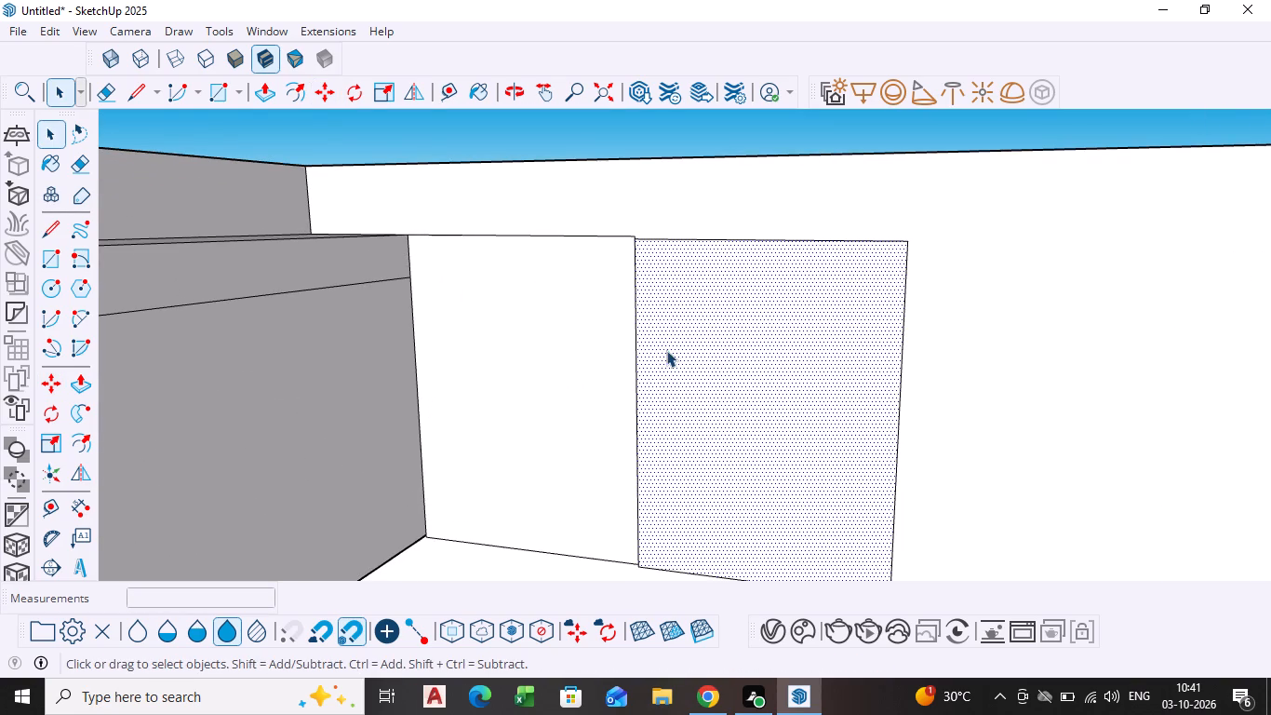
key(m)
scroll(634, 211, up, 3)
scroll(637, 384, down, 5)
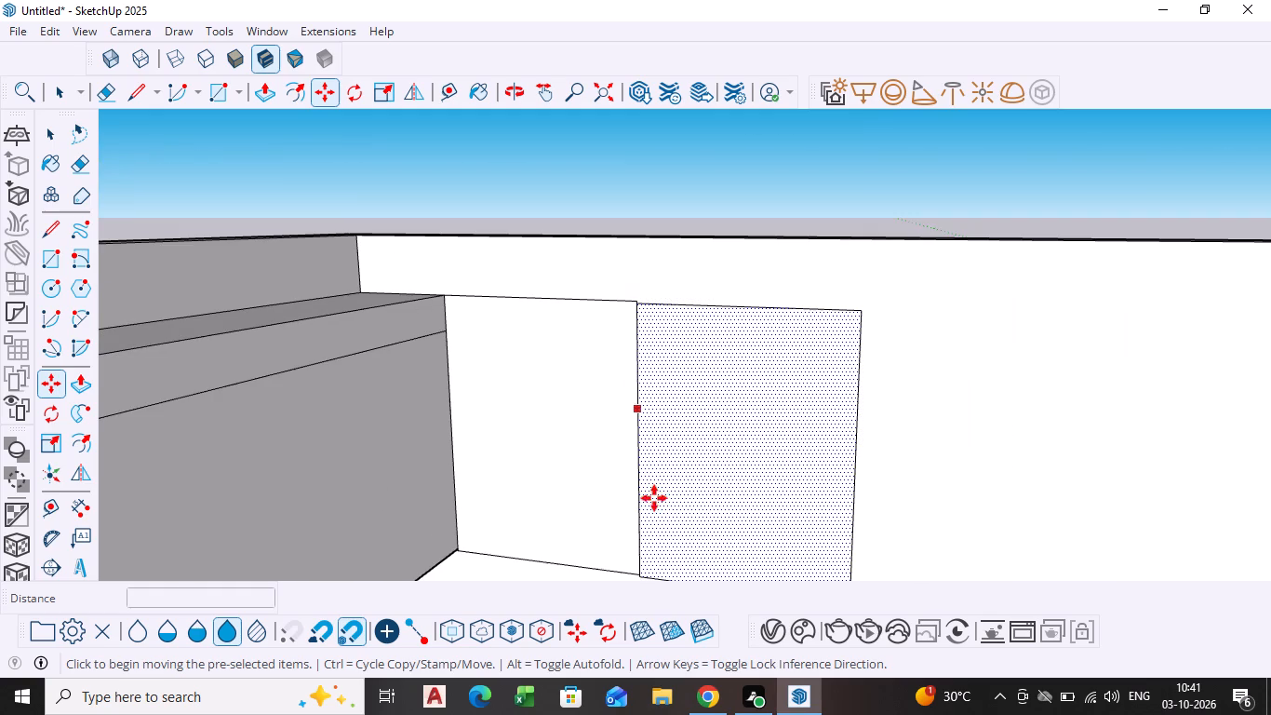
Move the copied rectangle's bottom edge up about 3/8" to line up with the first rectangle's bottom corner.
scroll(676, 513, down, 2)
shift+middle_drag(676, 506, 672, 323)
shift+scroll(672, 323, down, 1)
scroll(683, 405, up, 10)
key(space)
click(667, 358)
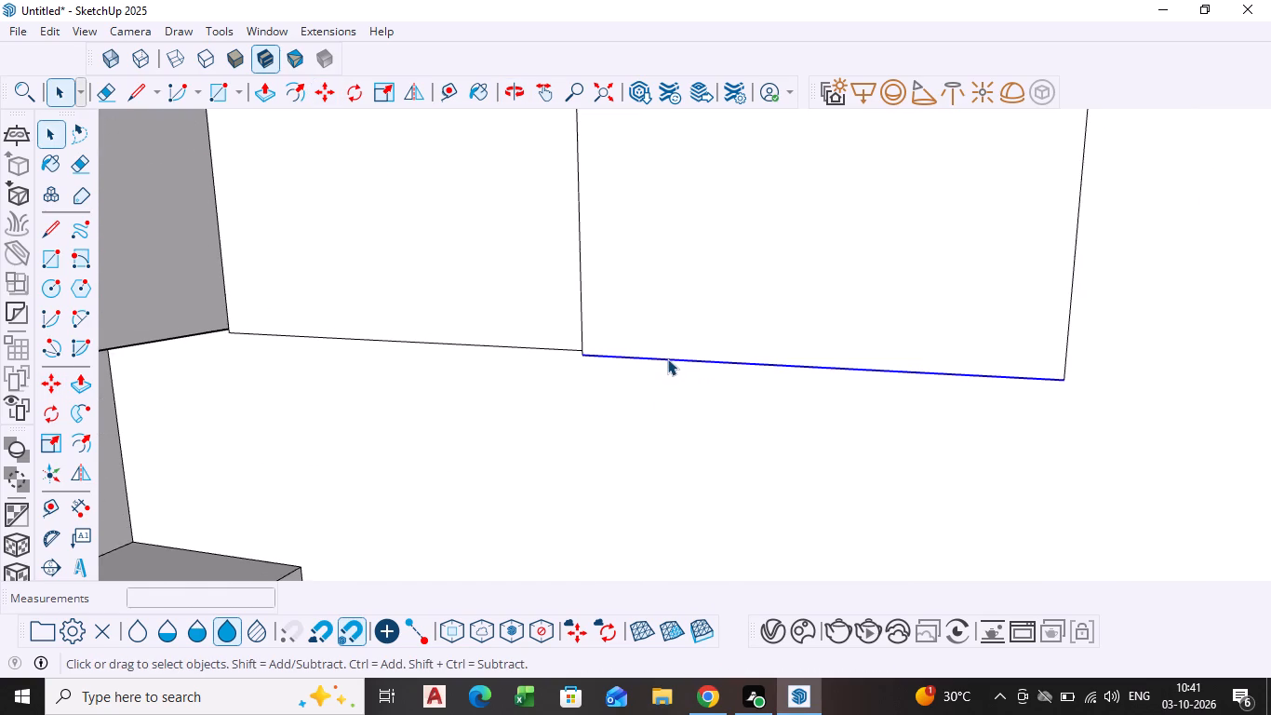
key(m)
click(667, 358)
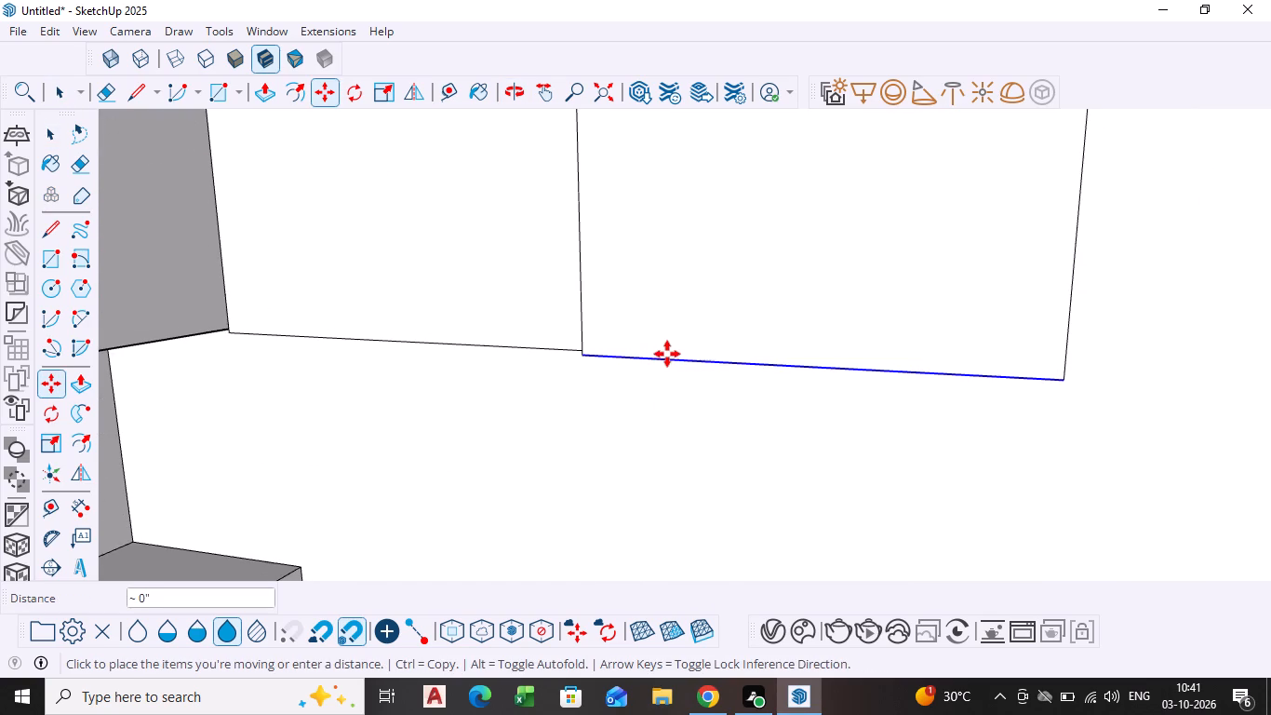
key(Escape)
scroll(555, 360, up, 2)
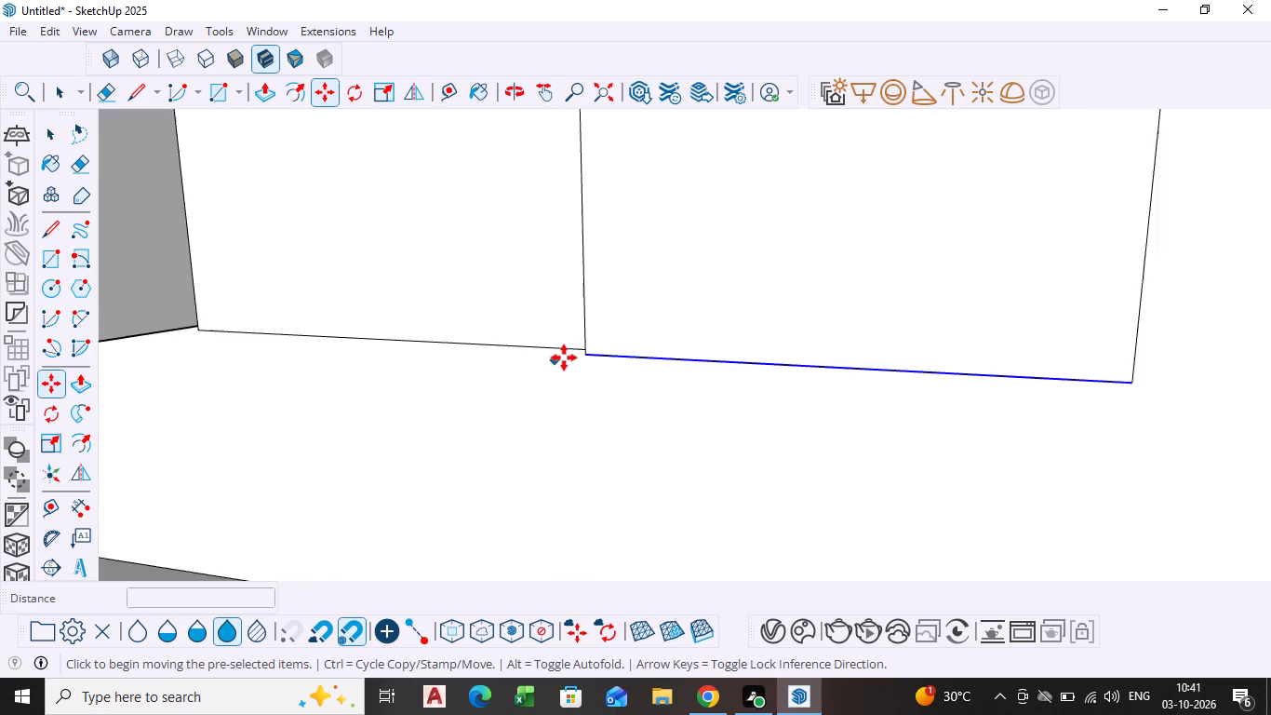
scroll(564, 357, up, 4)
click(589, 347)
click(586, 336)
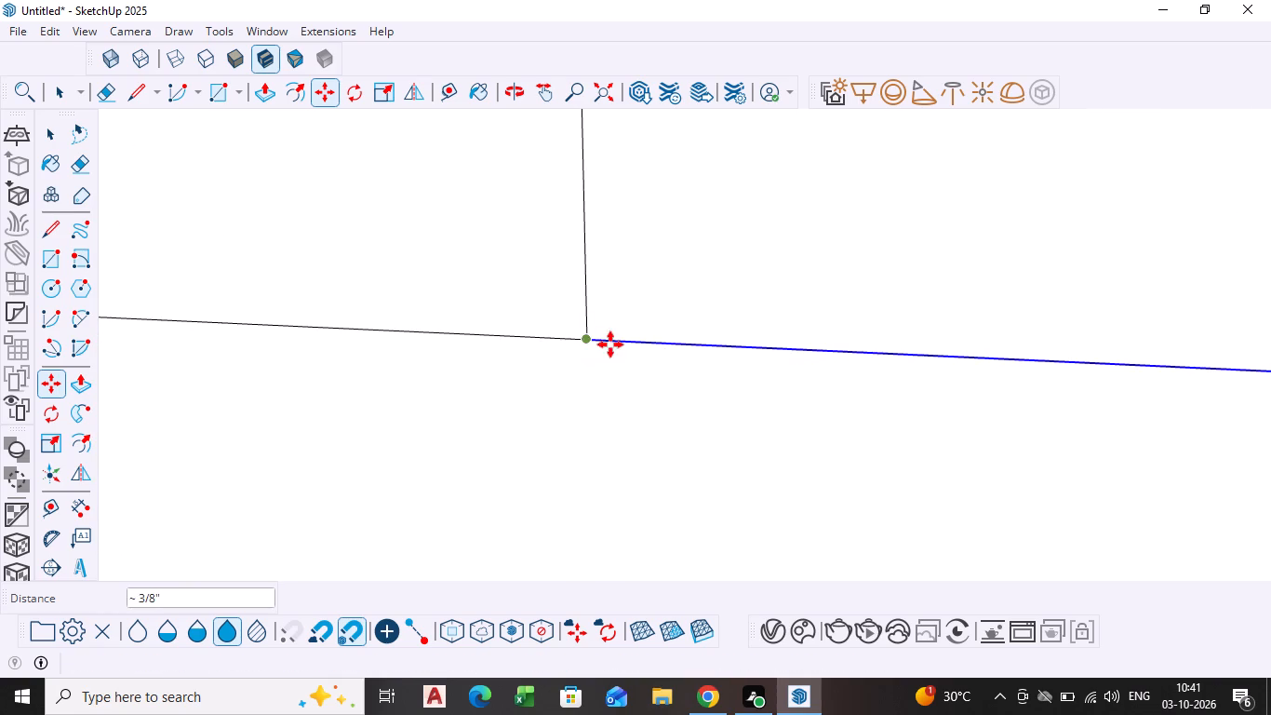
Move the copied rectangle's top edge up about 3/8" to line up with the first rectangle's top corner.
scroll(700, 330, down, 16)
shift+middle_drag(713, 320, 635, 635)
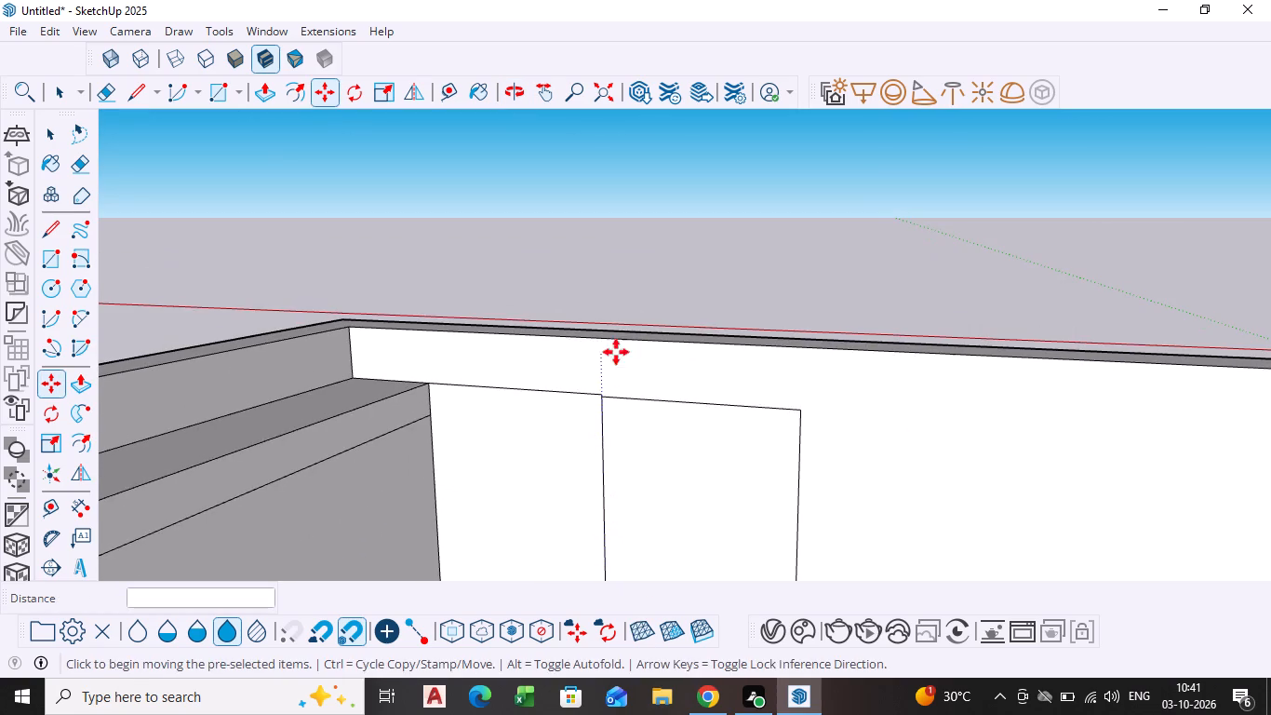
key(space)
scroll(643, 402, up, 8)
click(620, 395)
key(m)
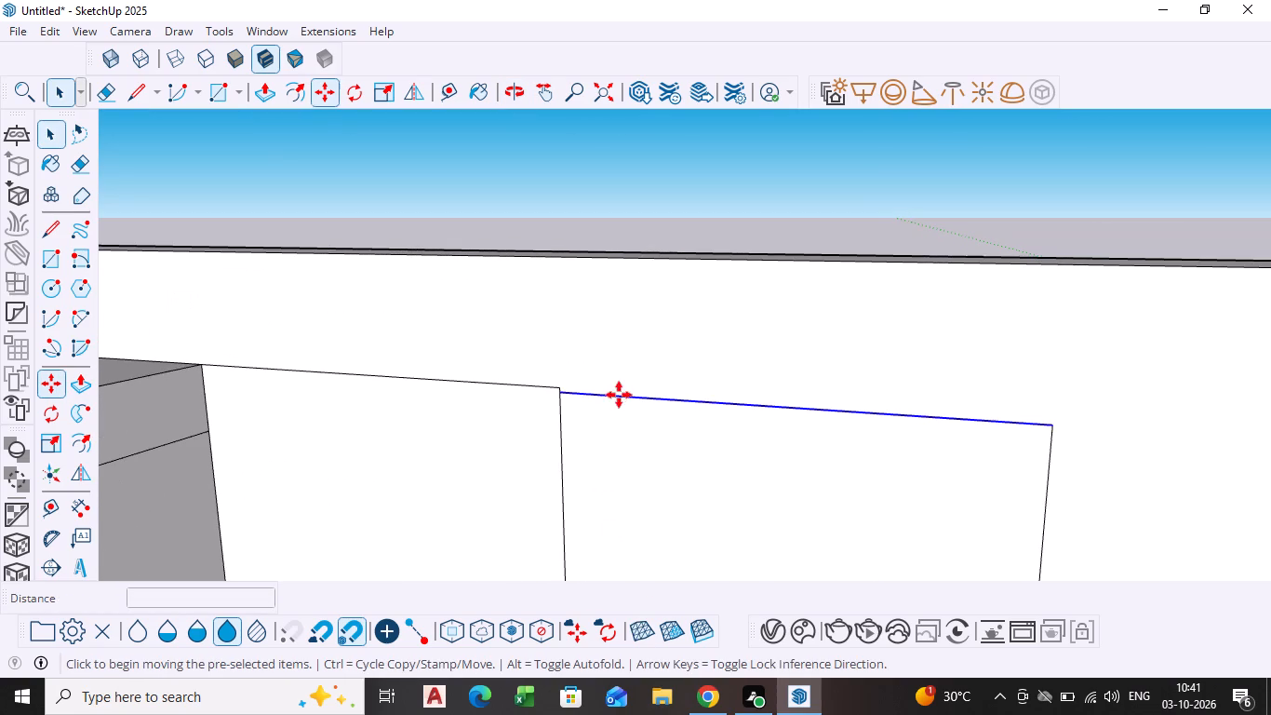
scroll(581, 390, up, 7)
click(550, 393)
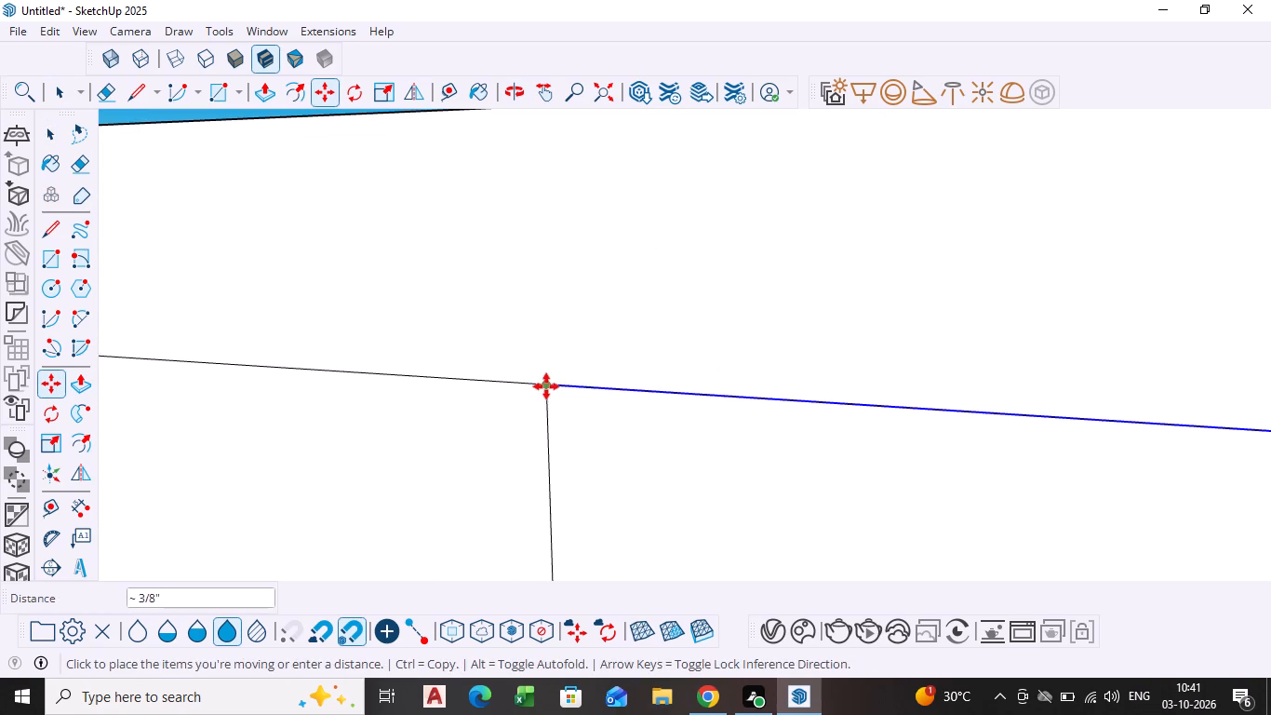
click(546, 386)
scroll(690, 366, down, 11)
key(space)
key(Escape)
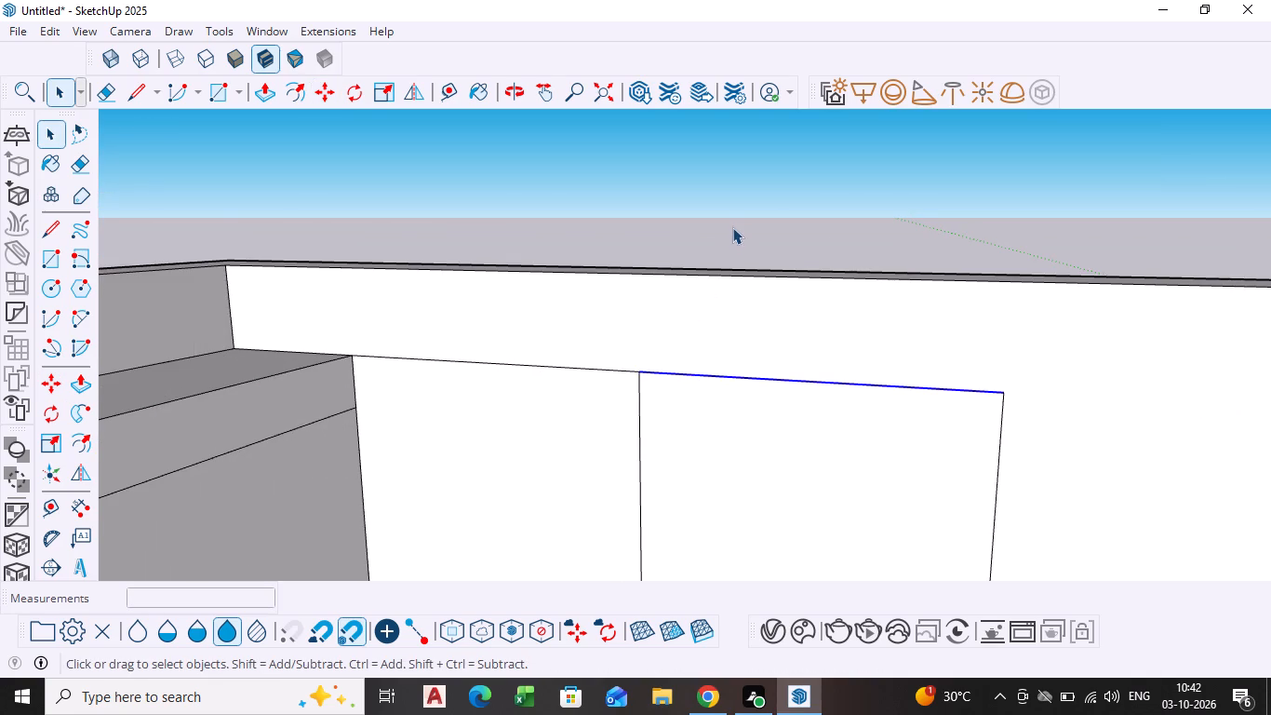
click(732, 225)
Draw a horizontal line about 6' 2" long across both wall rectangles, continuing the lower edge of the overhead block's upper strip.
scroll(784, 396, down, 15)
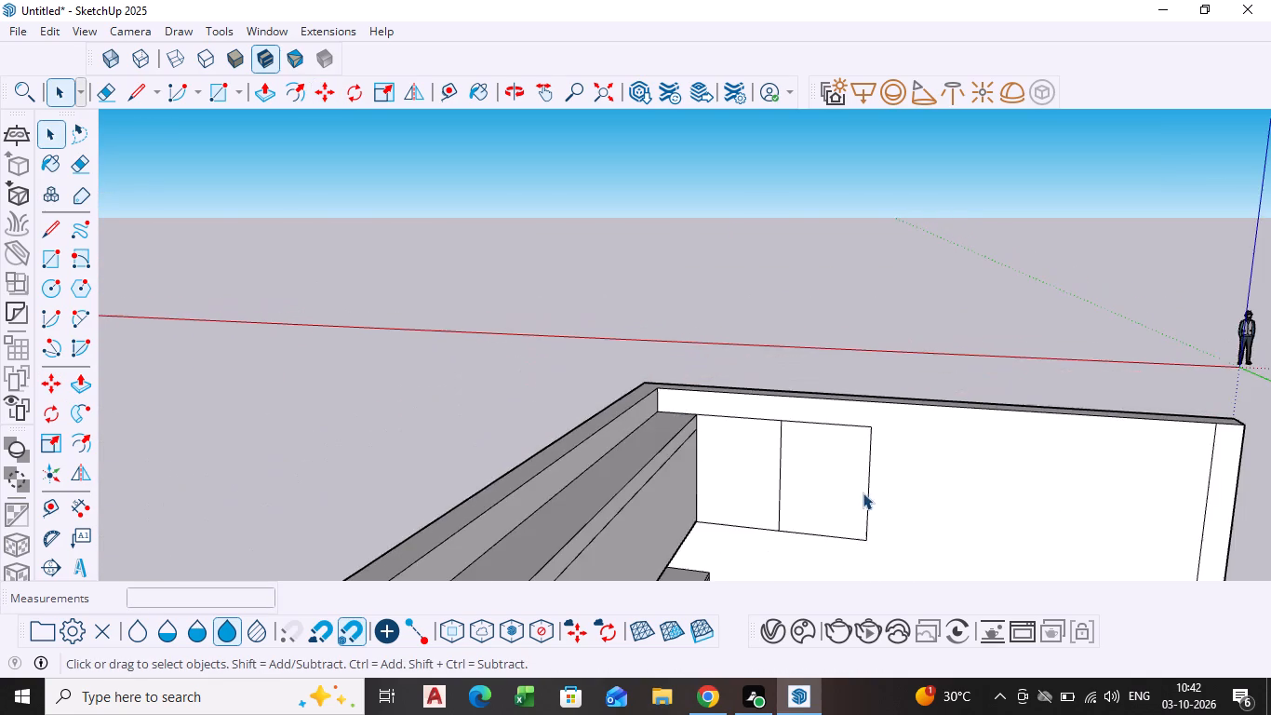
middle_drag(868, 513, 669, 390)
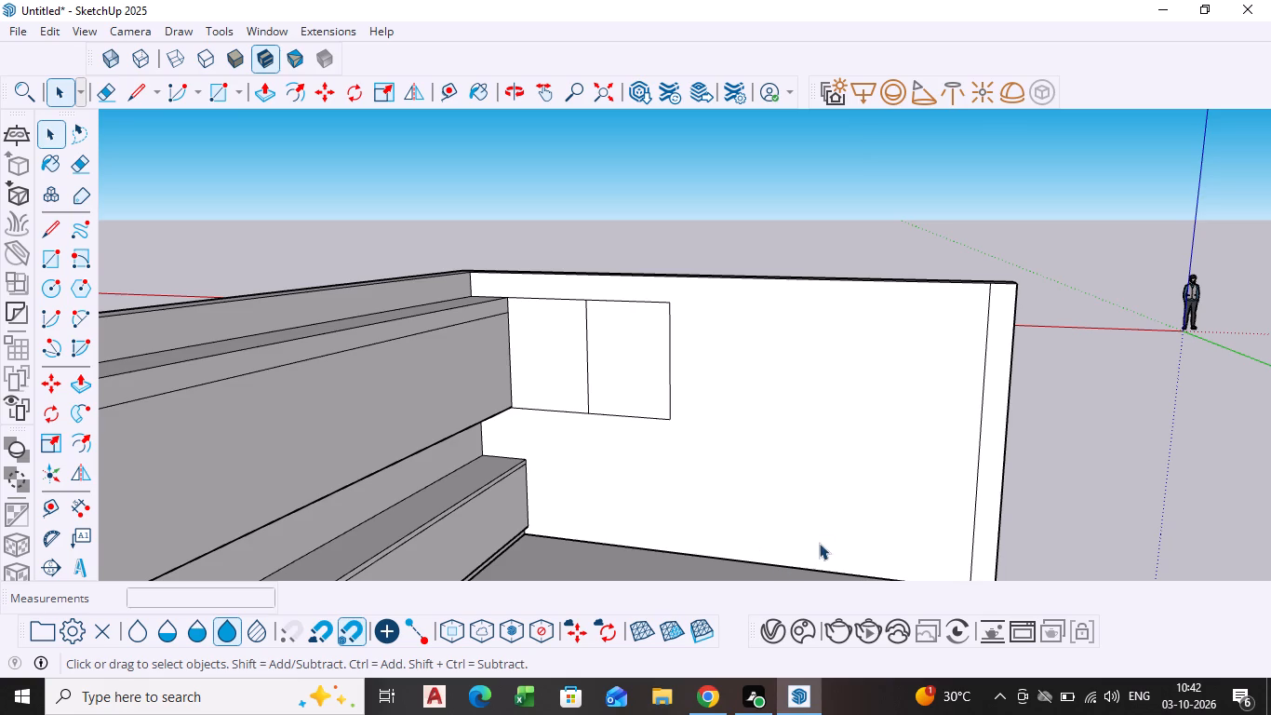
scroll(821, 543, down, 4)
middle_drag(822, 442, 667, 400)
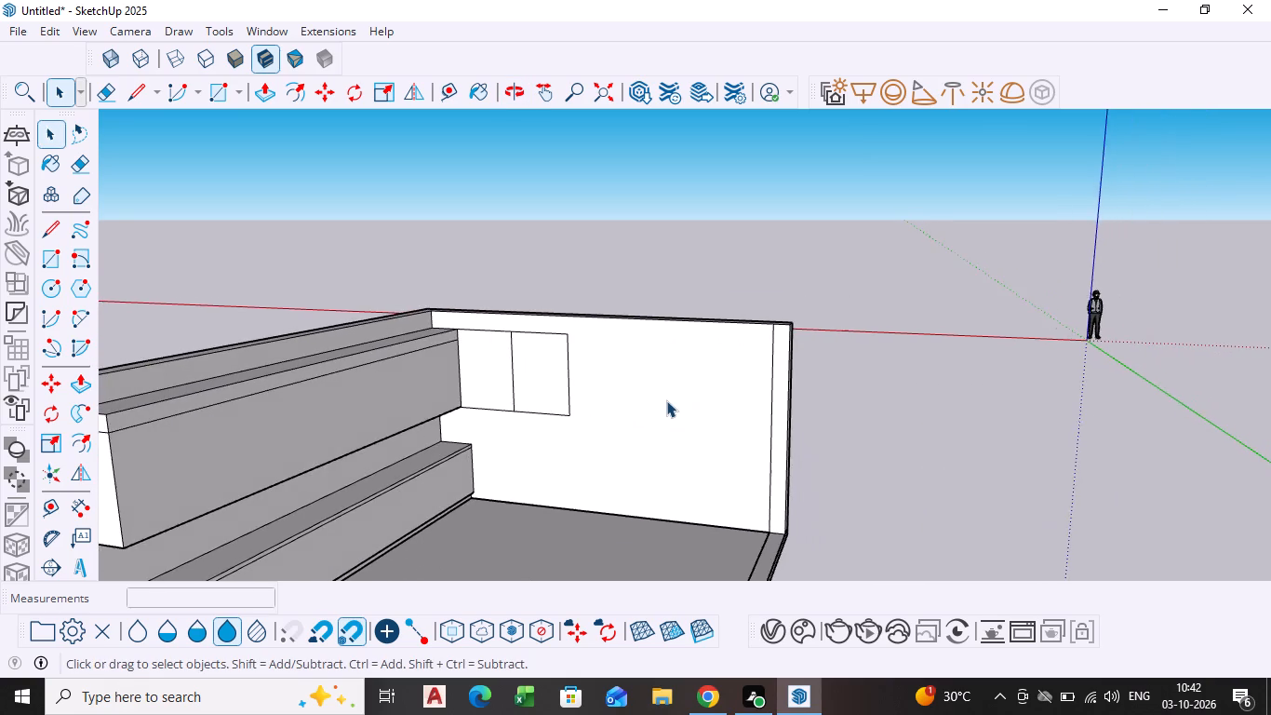
scroll(665, 400, up, 4)
middle_drag(649, 410, 770, 367)
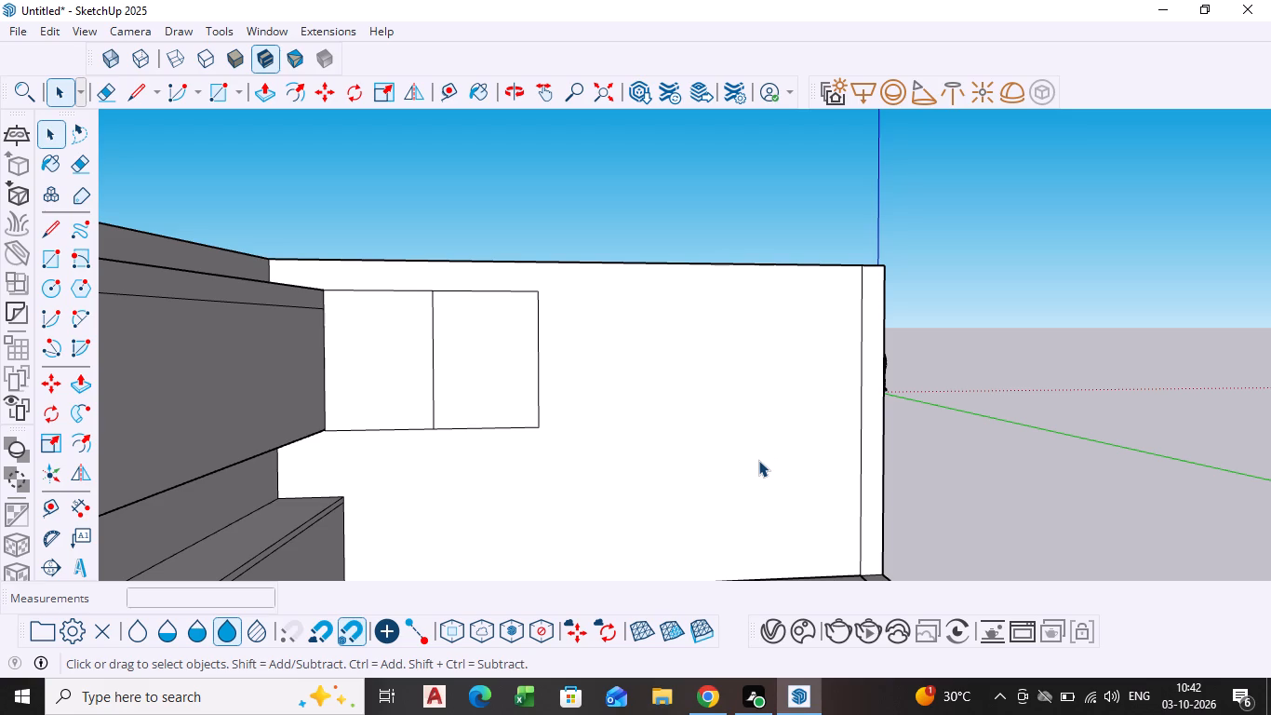
scroll(783, 455, up, 1)
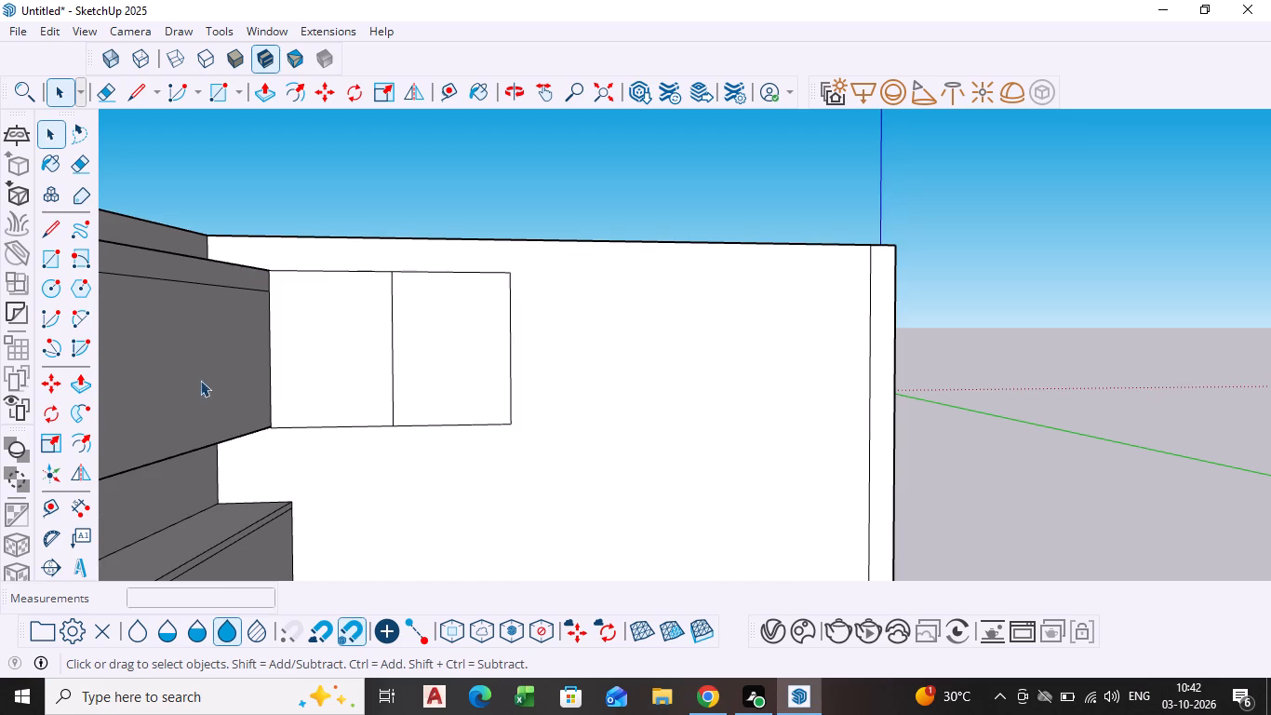
key(l)
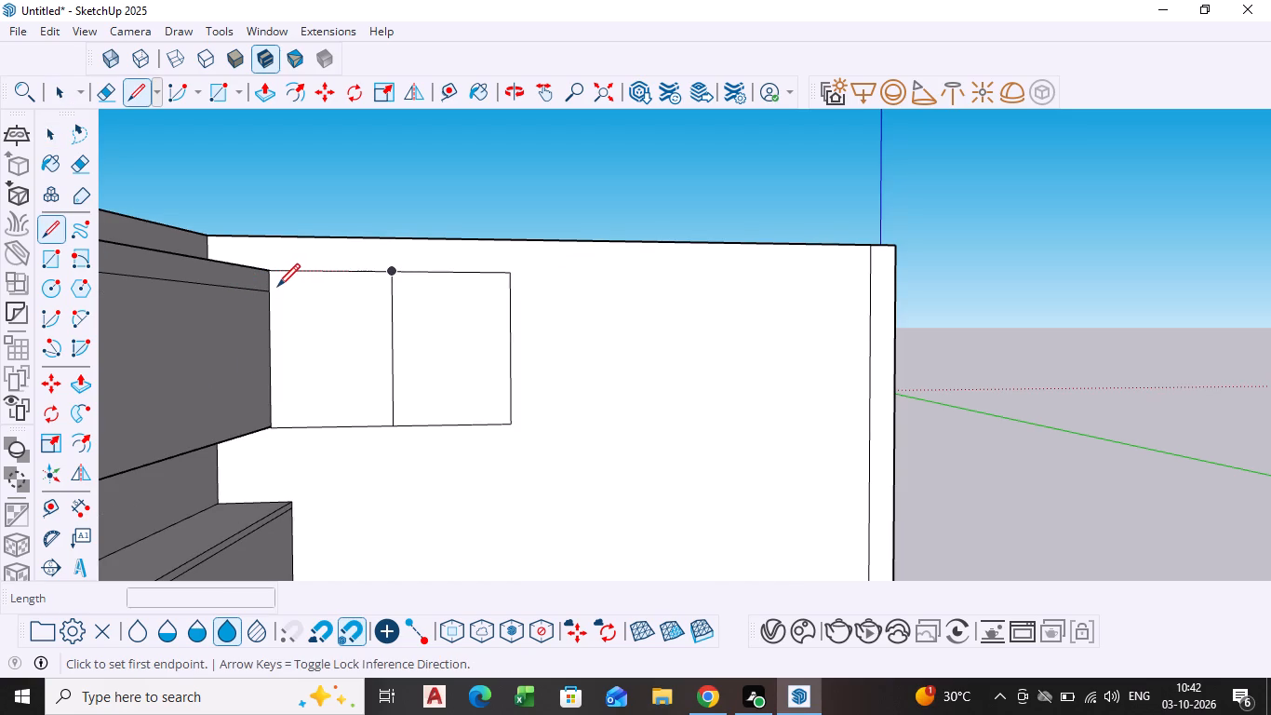
click(267, 292)
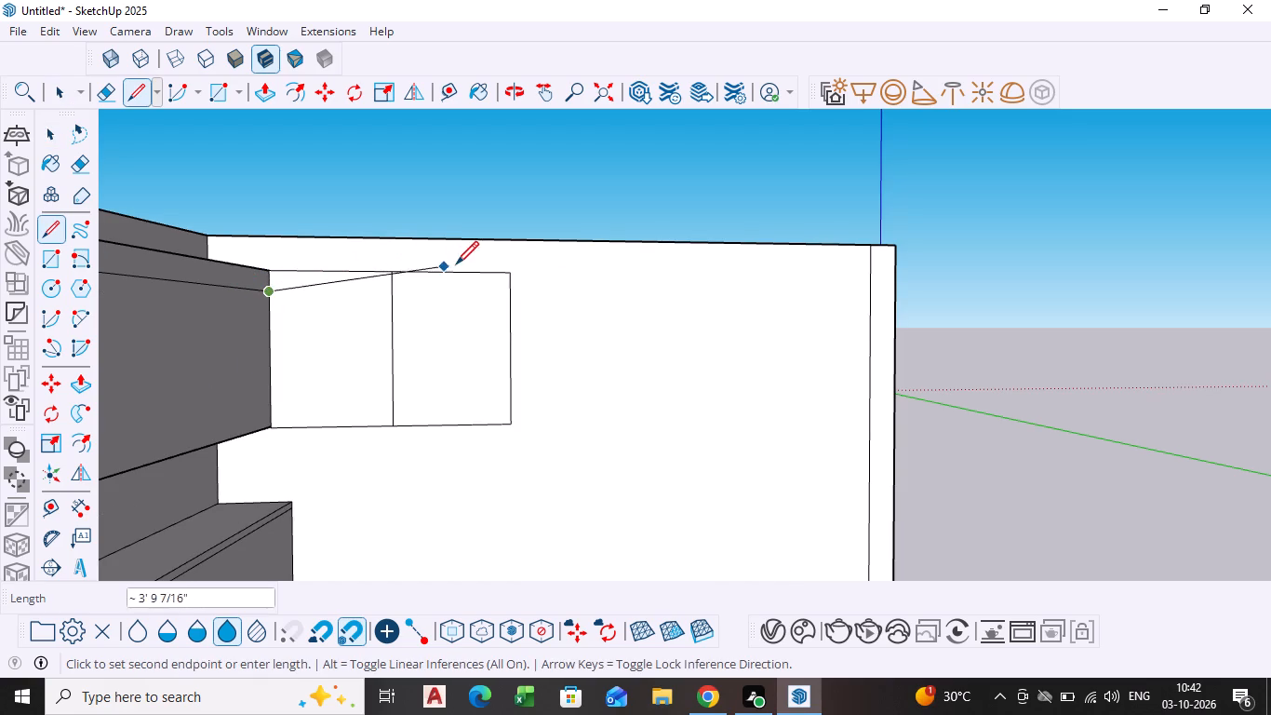
click(510, 299)
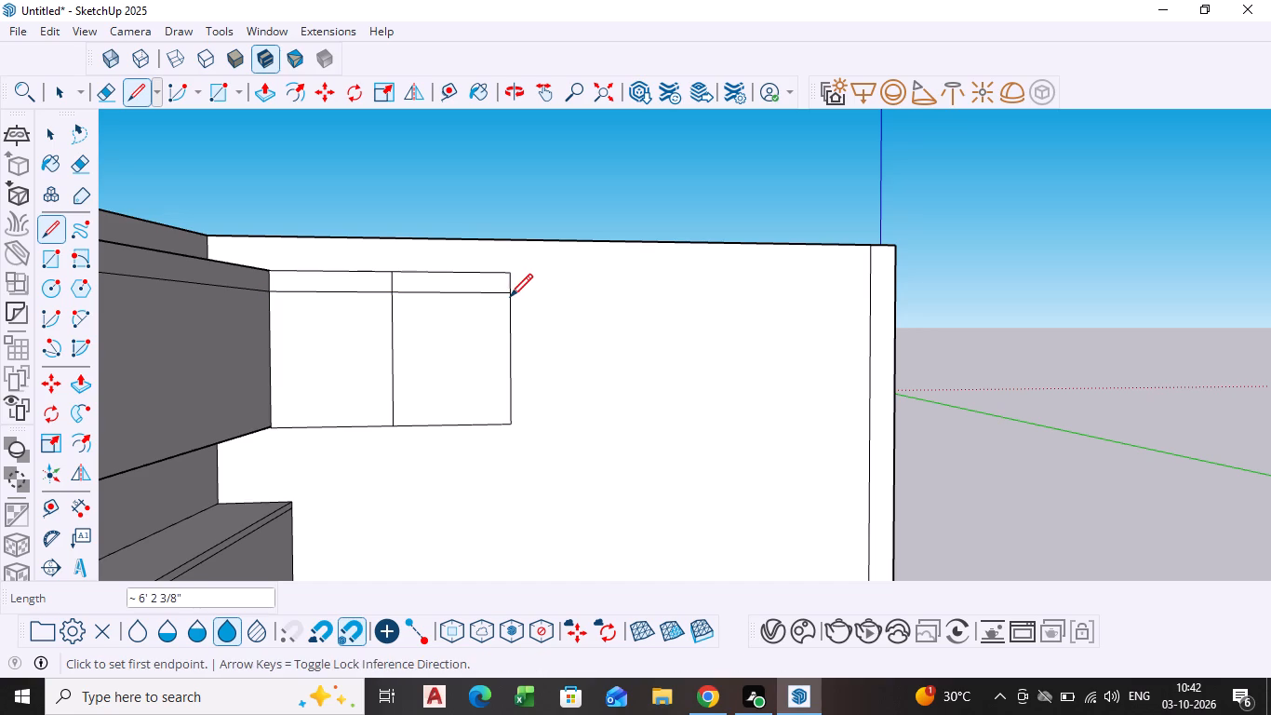
key(space)
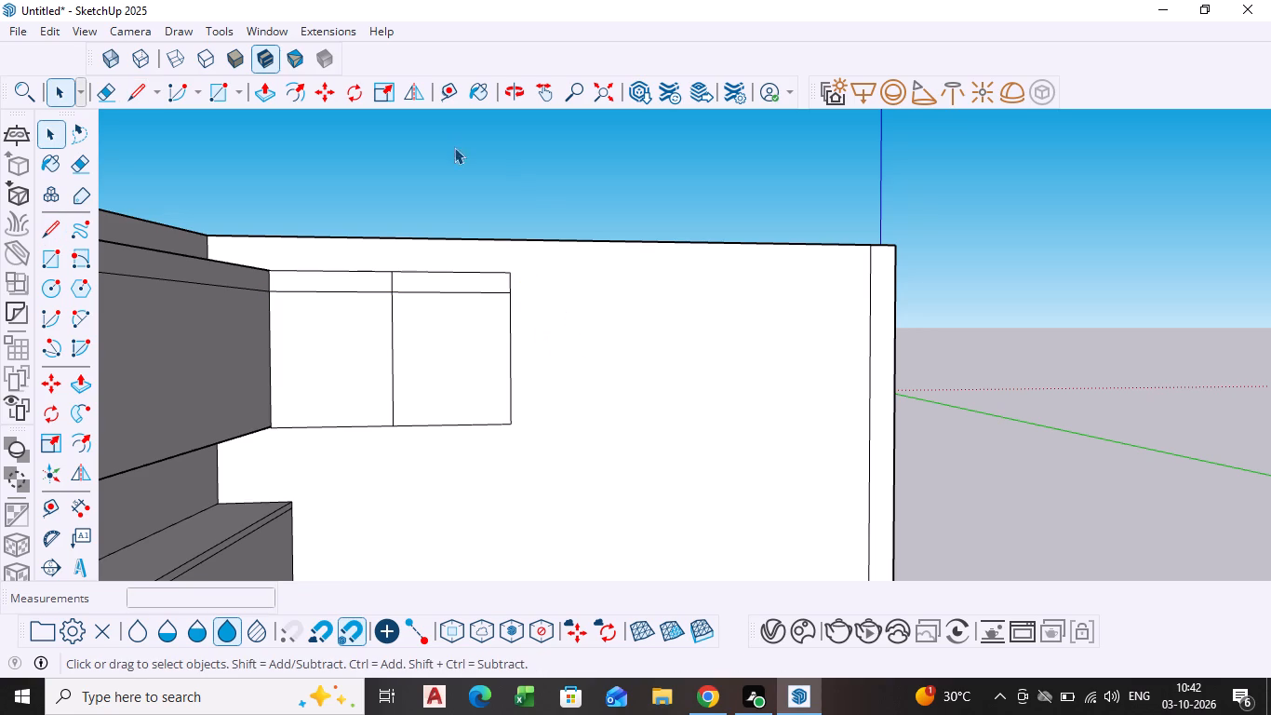
Draw a third wall rectangle about 3' 5" high by 4' 10" wide from the second rectangle's top far corner.
click(49, 247)
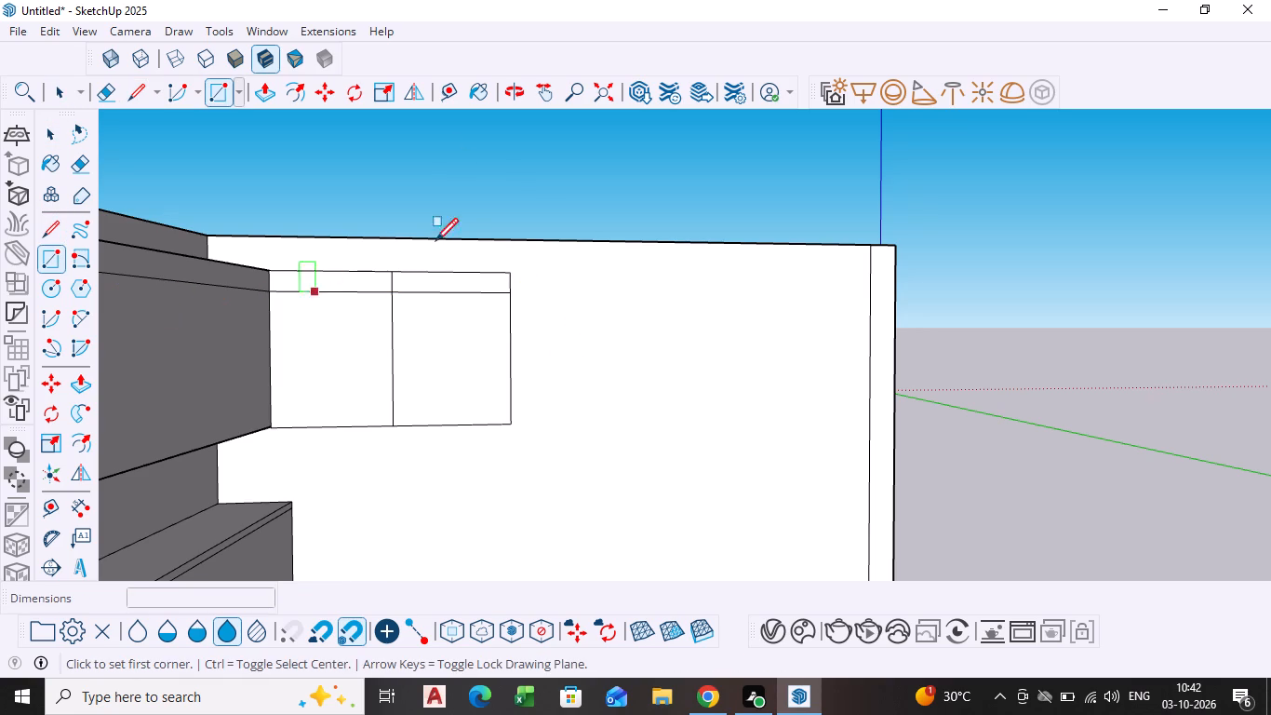
click(512, 276)
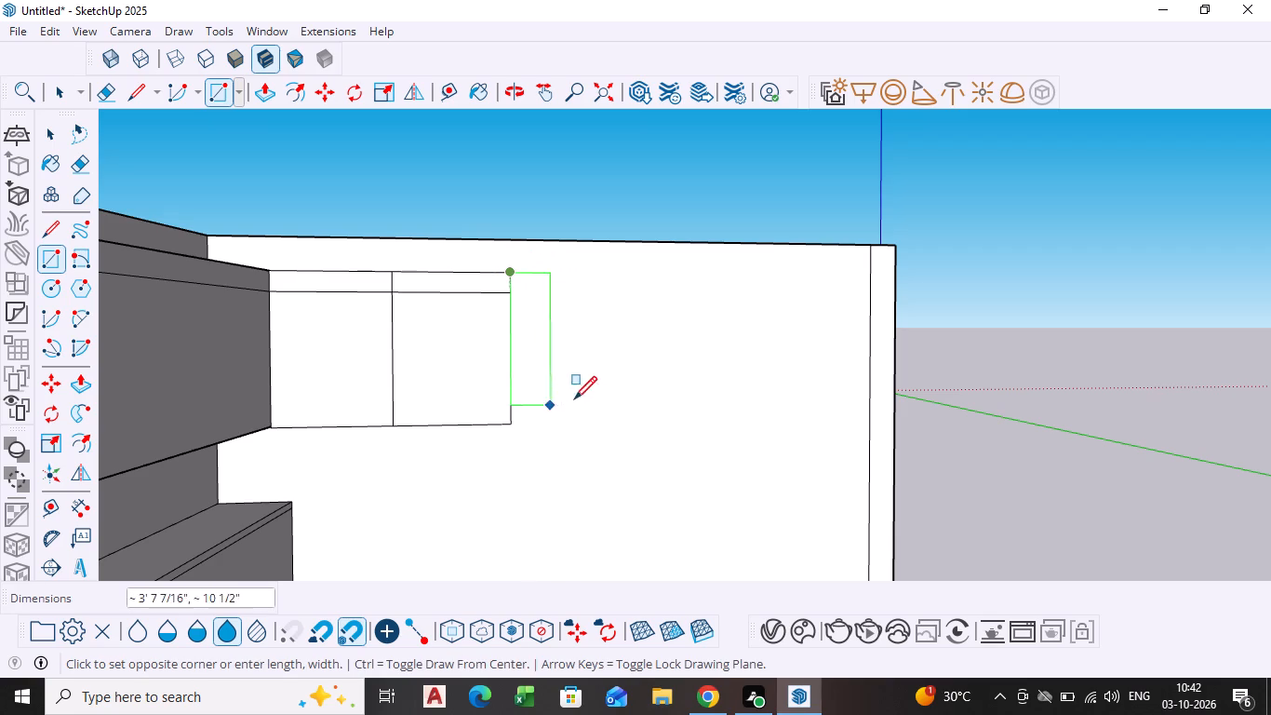
click(686, 395)
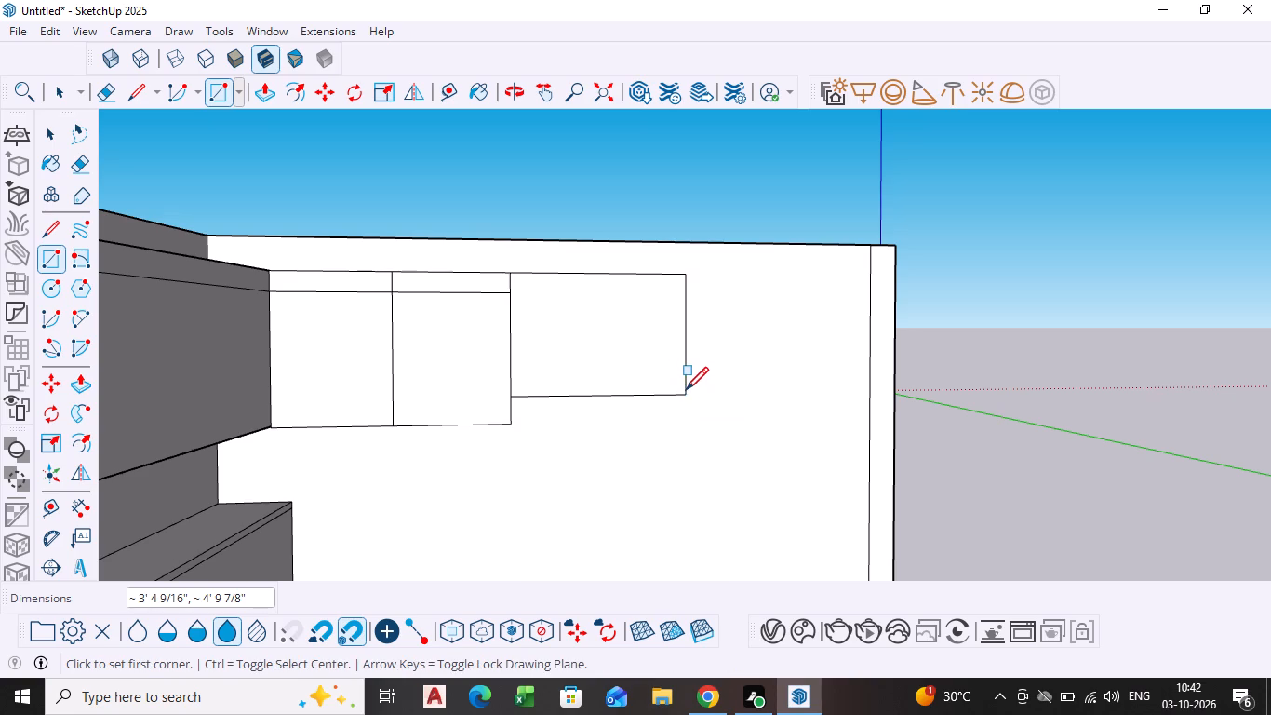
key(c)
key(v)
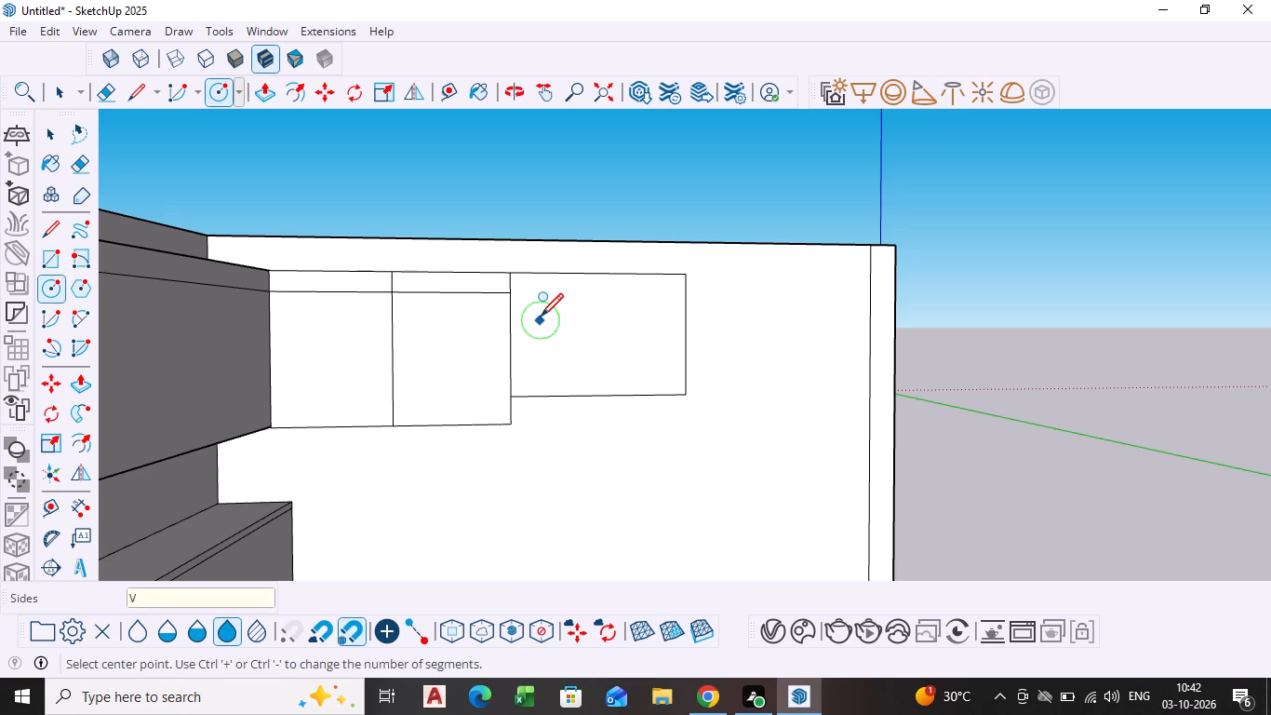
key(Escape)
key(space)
Extend the strip line horizontally from the second rectangle's far edge across the third rectangle to its far edge.
key(l)
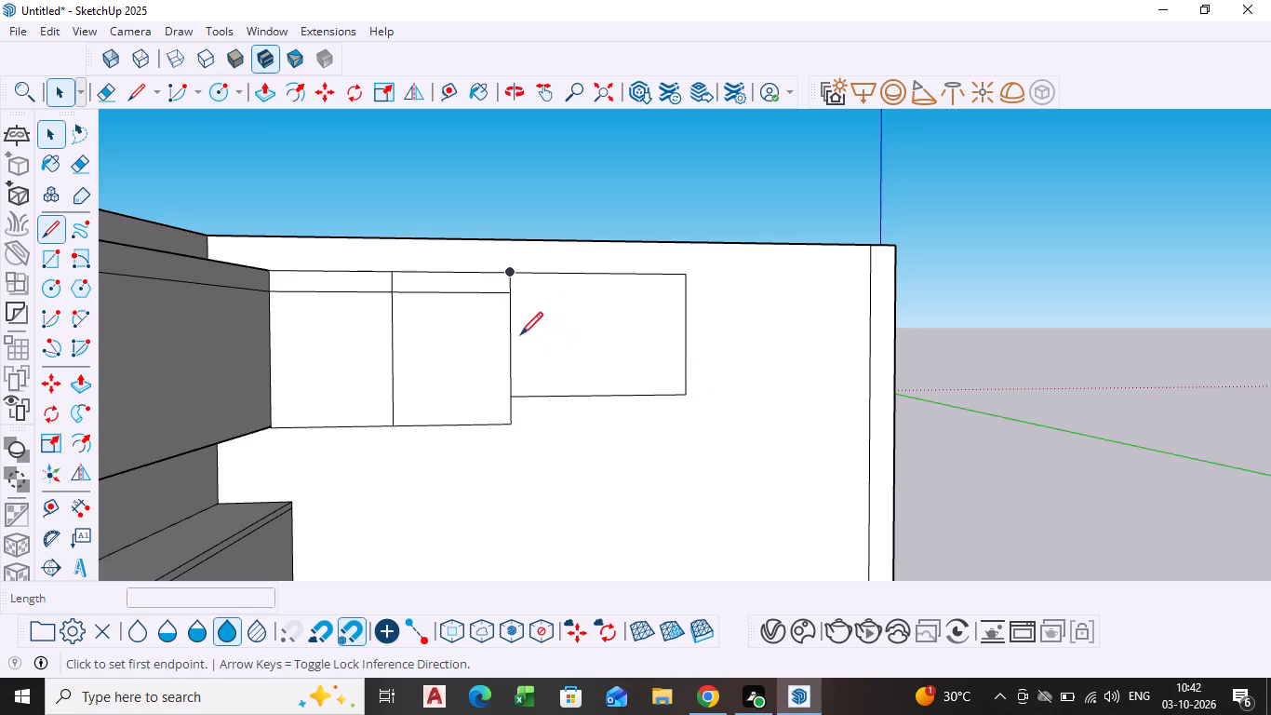
click(511, 298)
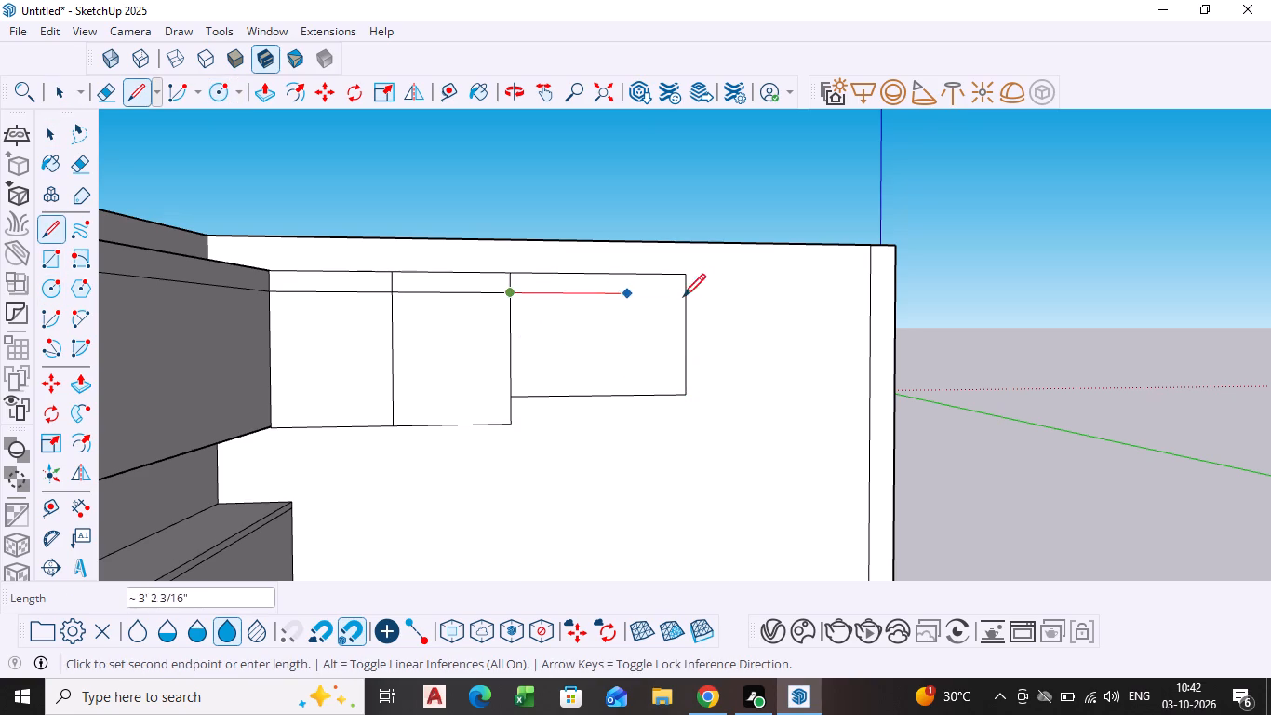
click(689, 295)
key(space)
Extrude the first wall rectangle's area below the strip line 15" out into the room with Push/Pull.
scroll(998, 385, down, 3)
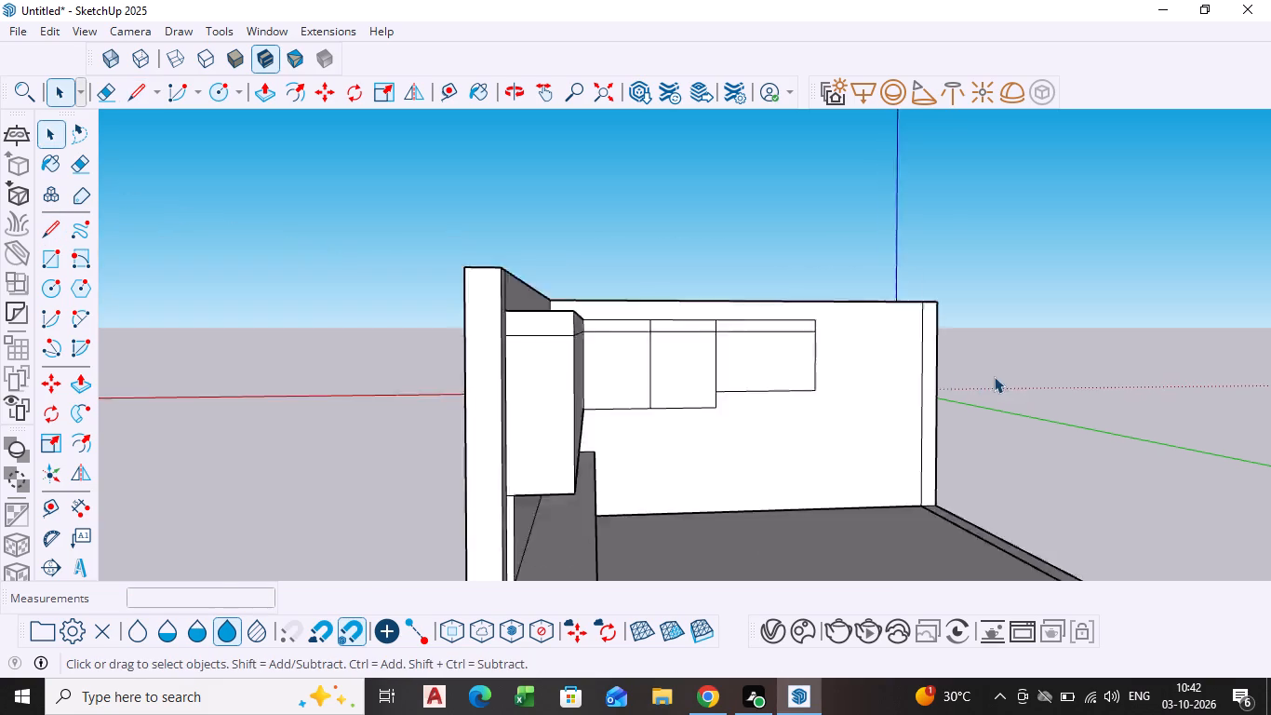
scroll(994, 376, down, 4)
middle_drag(973, 383, 847, 428)
scroll(837, 388, up, 8)
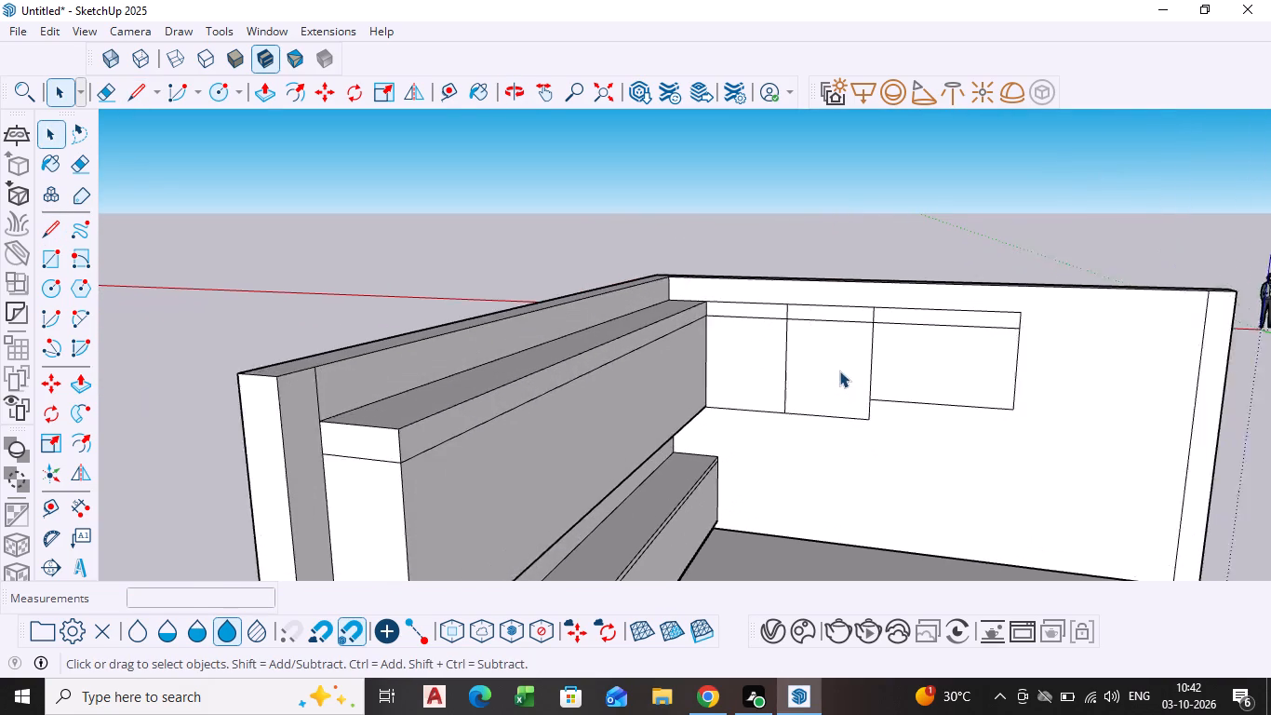
click(727, 371)
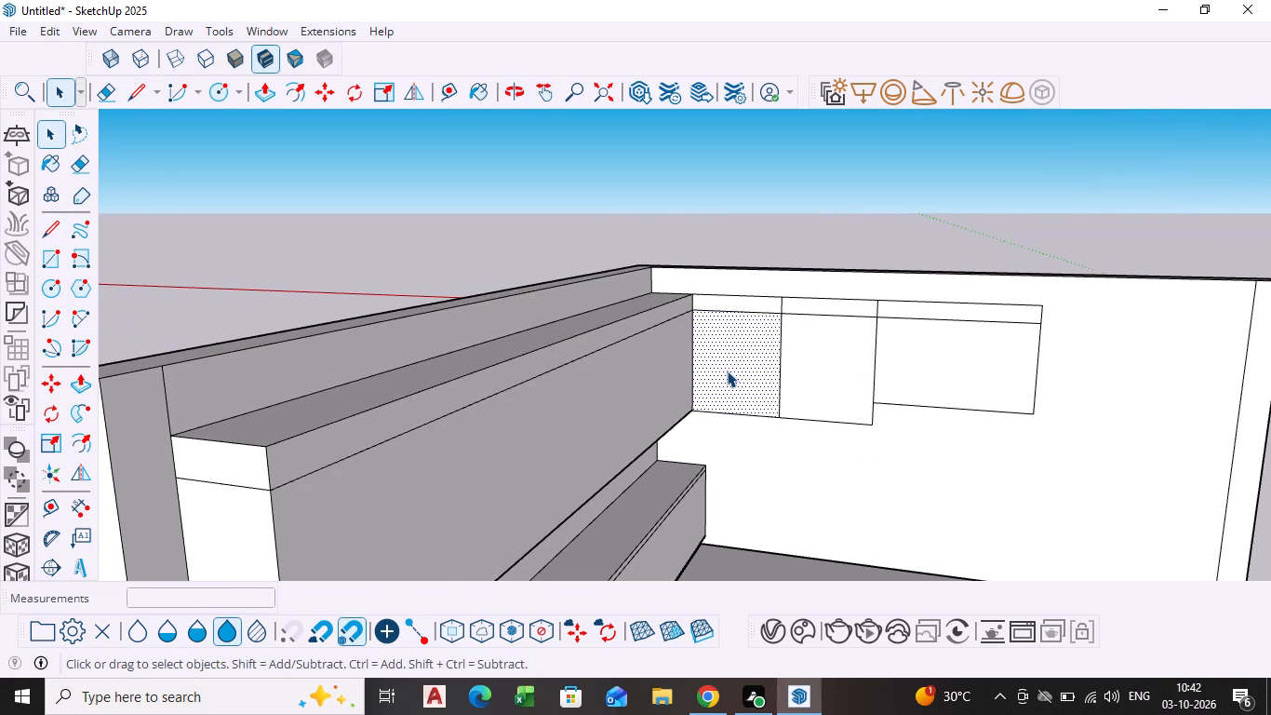
key(p)
click(727, 371)
scroll(695, 368, down, 2)
middle_drag(696, 369, 723, 373)
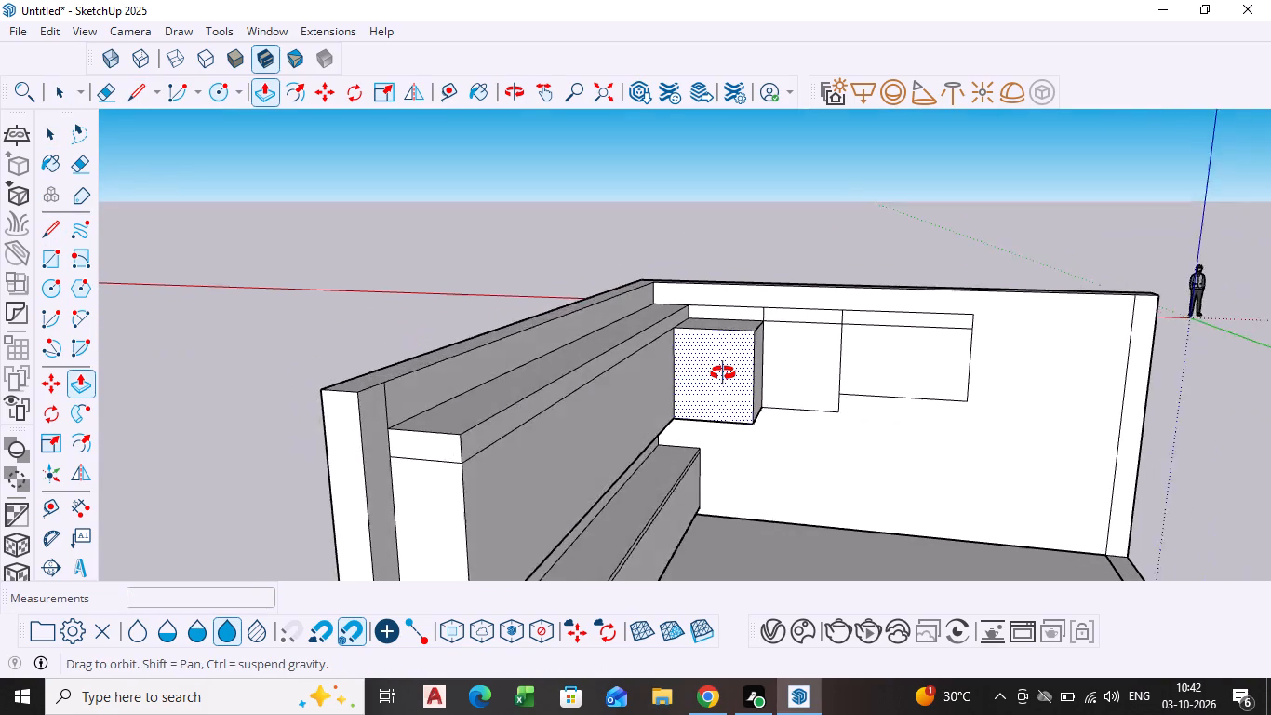
middle_drag(723, 373, 740, 371)
scroll(741, 371, up, 9)
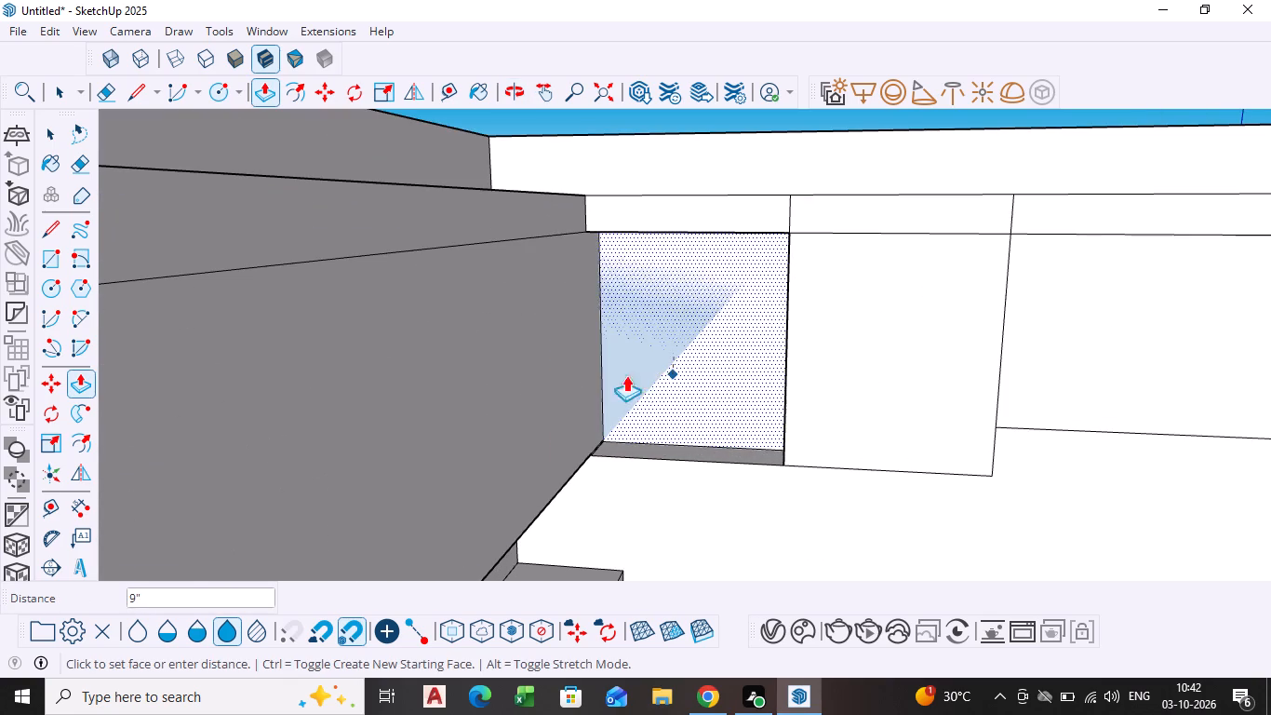
scroll(484, 383, down, 5)
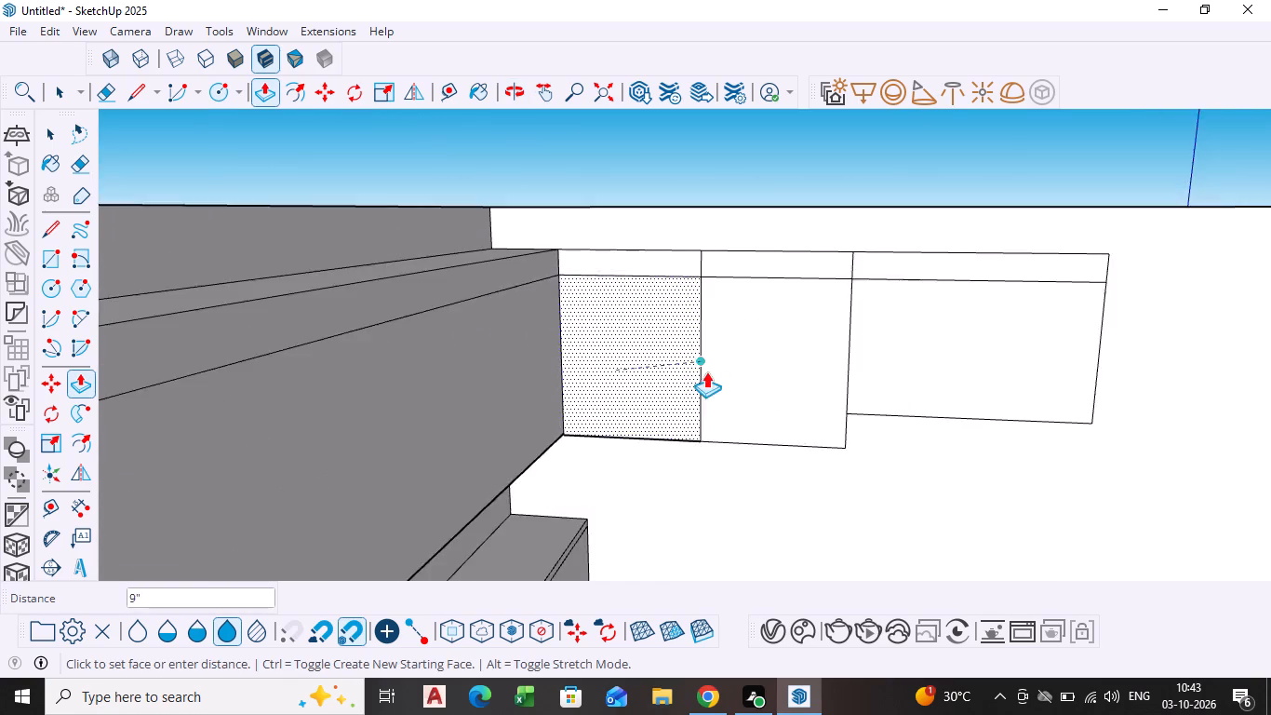
scroll(706, 371, down, 2)
middle_drag(706, 371, 441, 396)
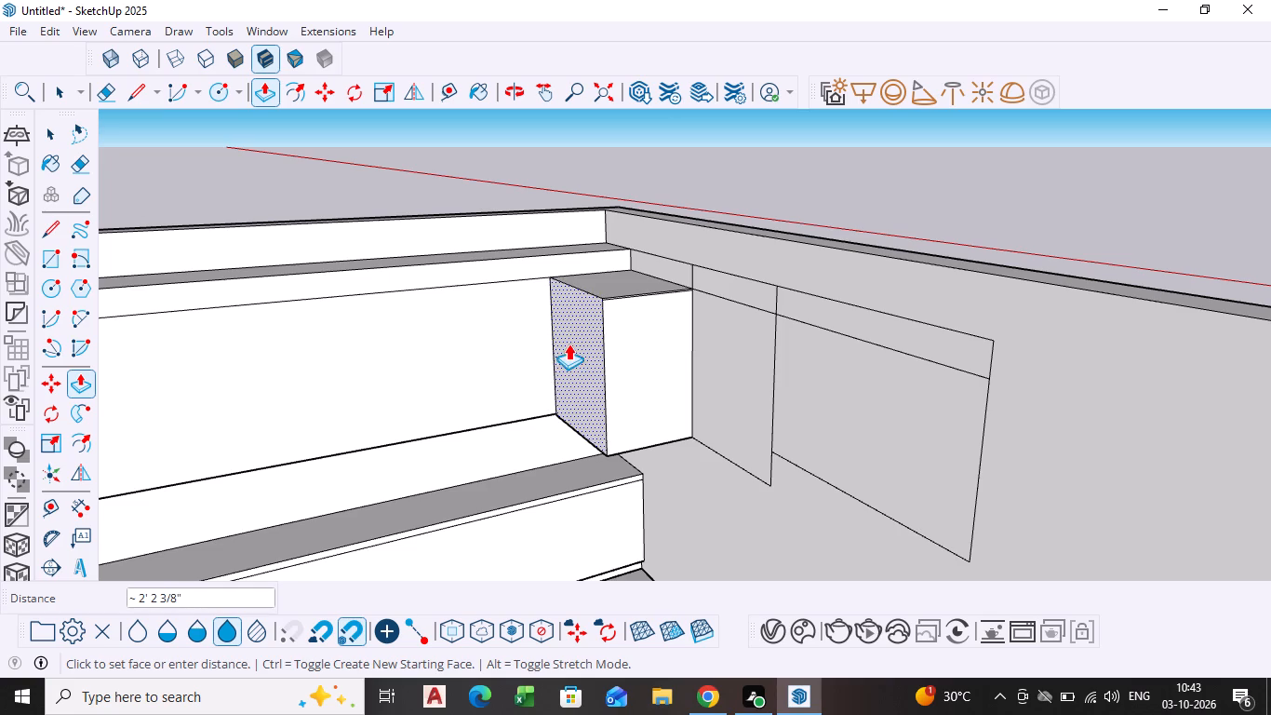
text(15)
key(Return)
Extrude the second rectangle's area below the strip line by the same 1' 3" distance.
scroll(584, 359, down, 1)
middle_drag(587, 365, 595, 372)
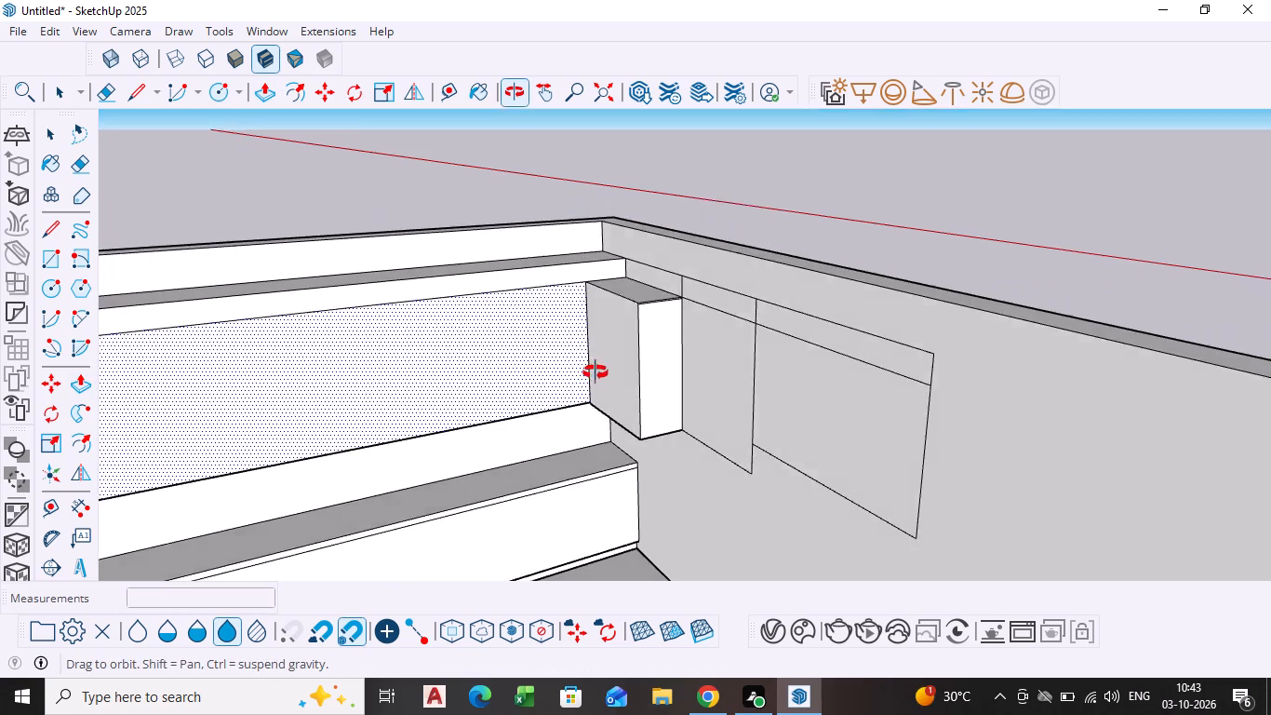
middle_drag(595, 372, 643, 369)
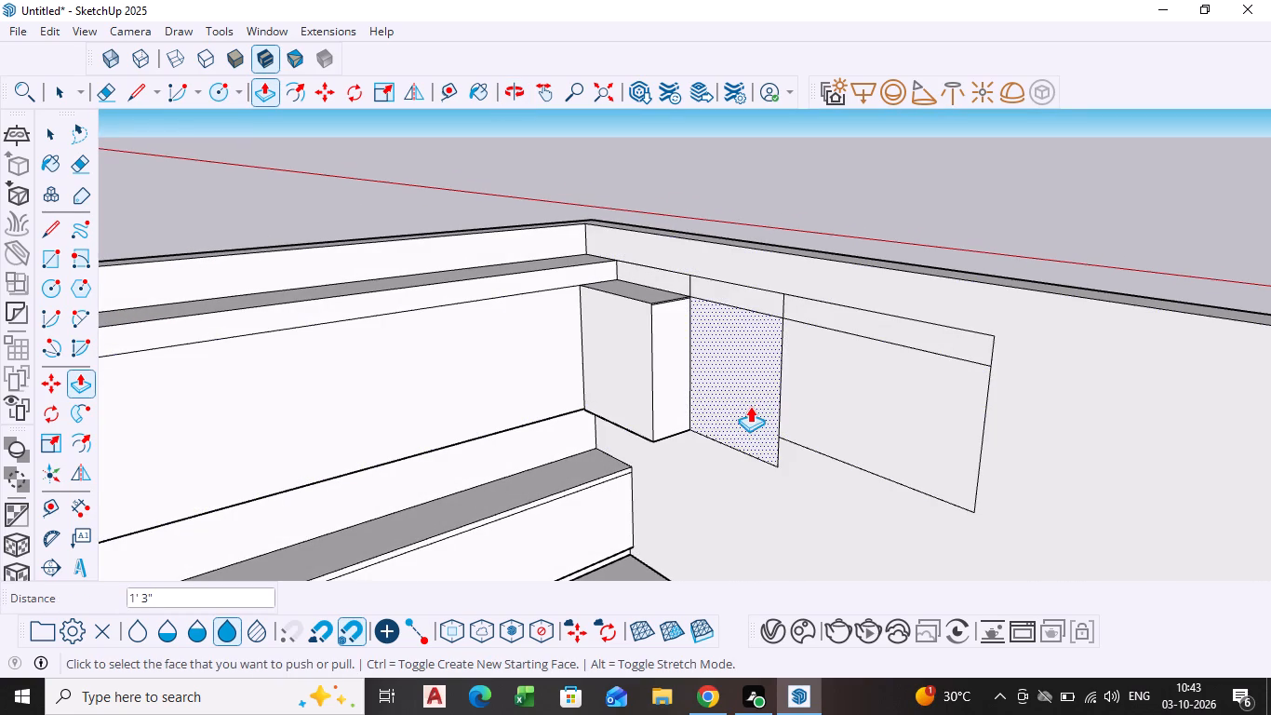
double_click(750, 406)
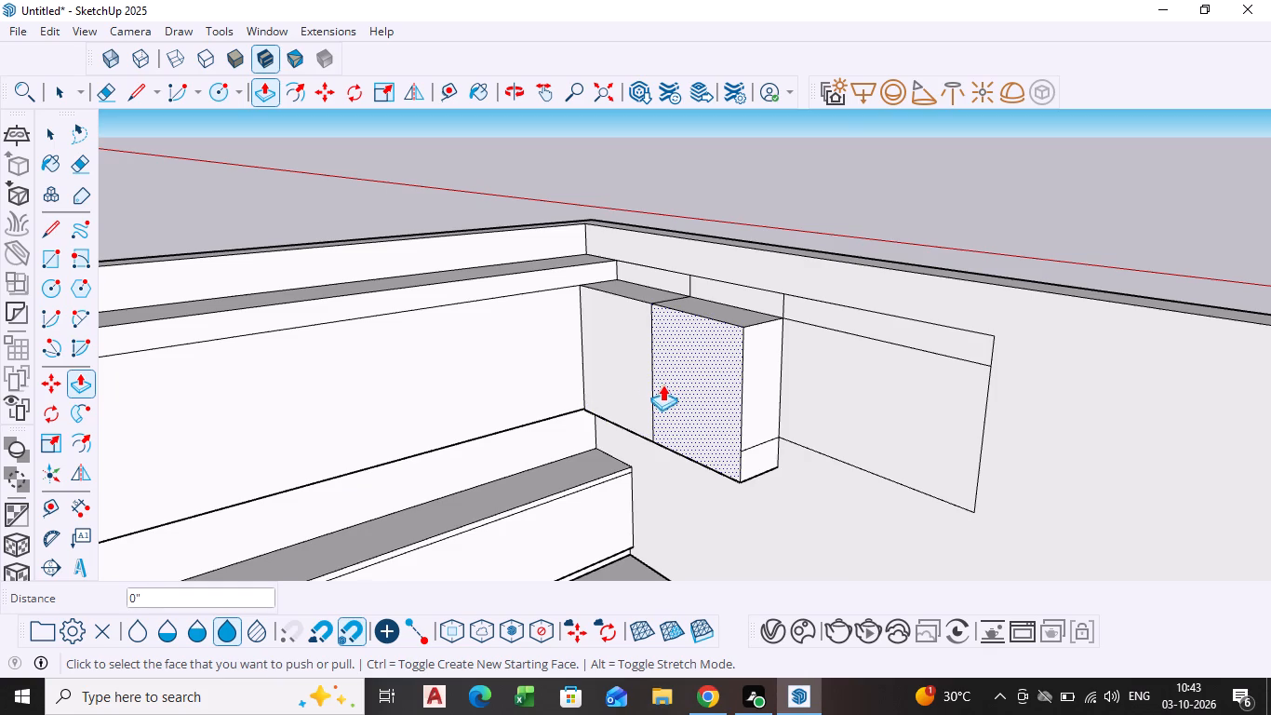
Extrude the third rectangle's area below the strip line by applying the same 1' 3" push-pull twice.
scroll(662, 386, down, 2)
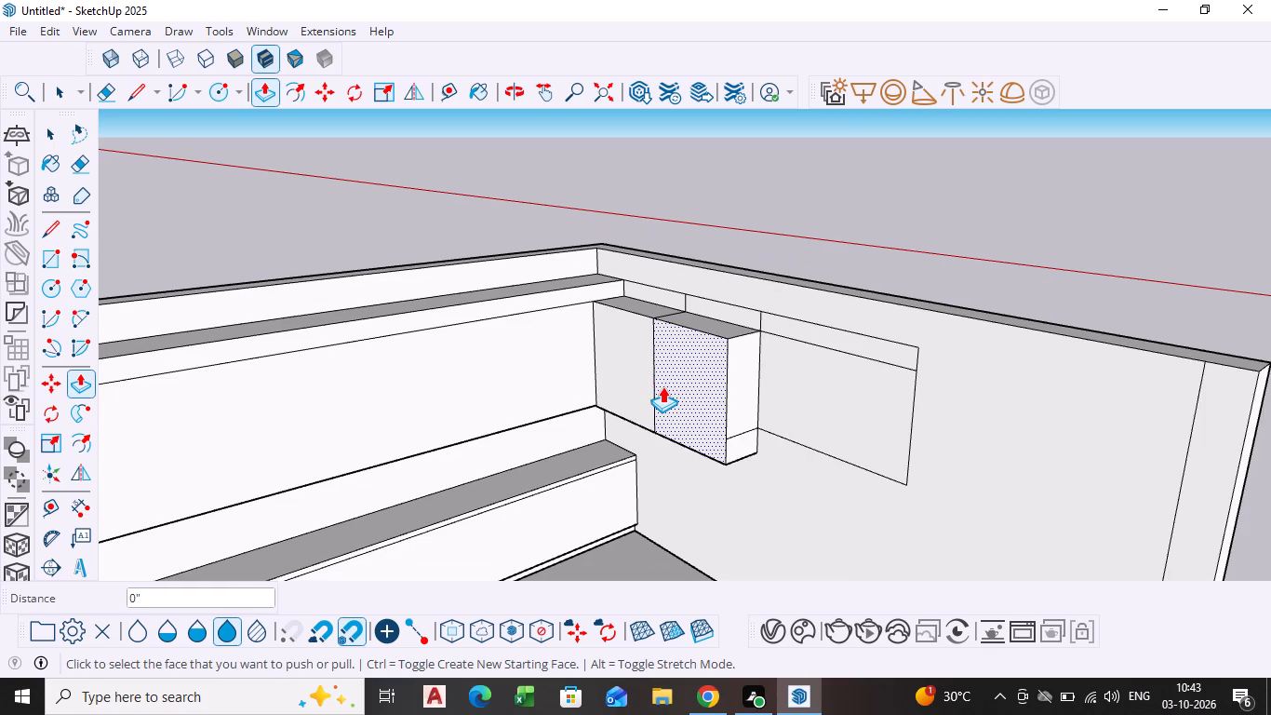
middle_drag(663, 388, 769, 355)
scroll(769, 384, up, 3)
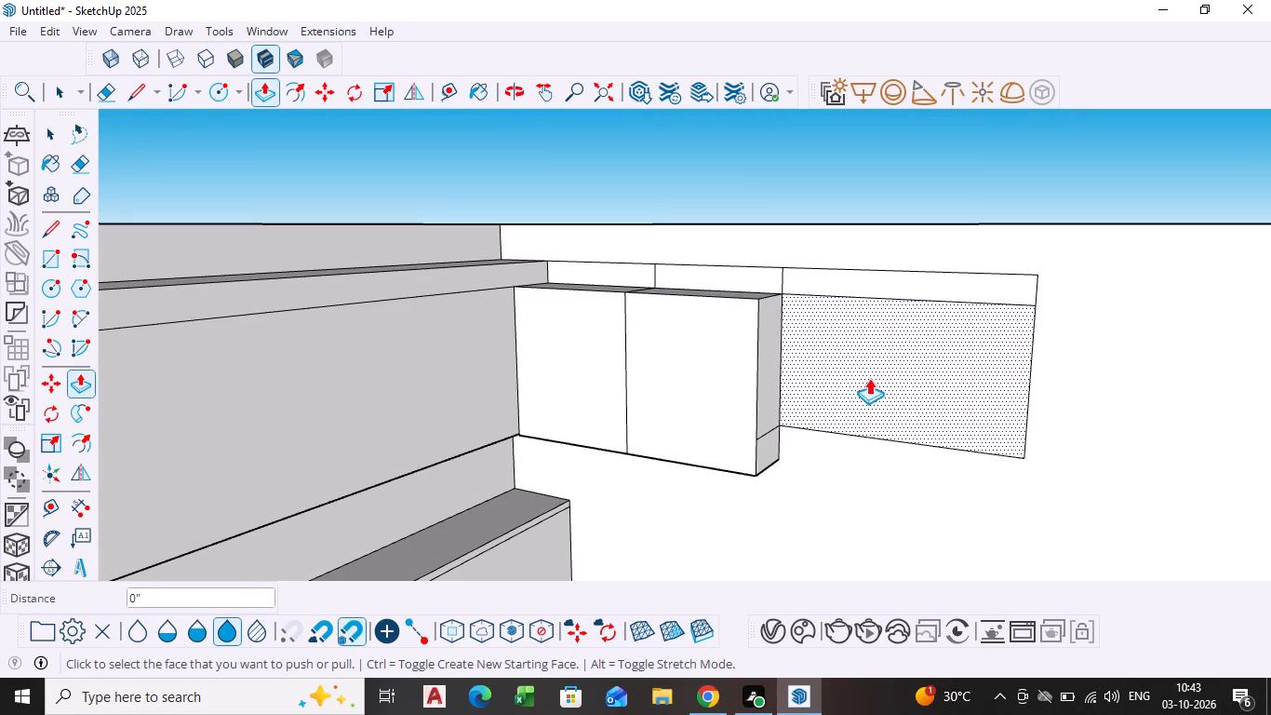
double_click(871, 378)
double_click(871, 378)
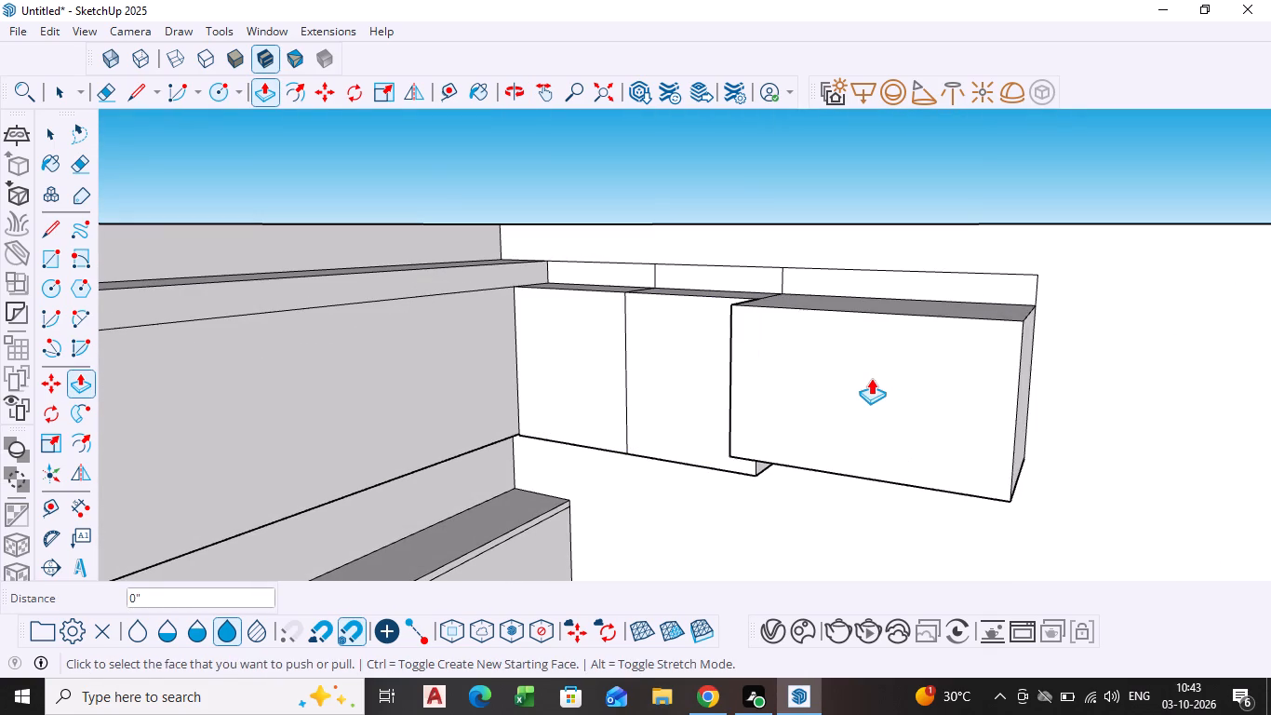
scroll(876, 384, down, 6)
middle_drag(876, 391, 893, 369)
scroll(878, 399, up, 3)
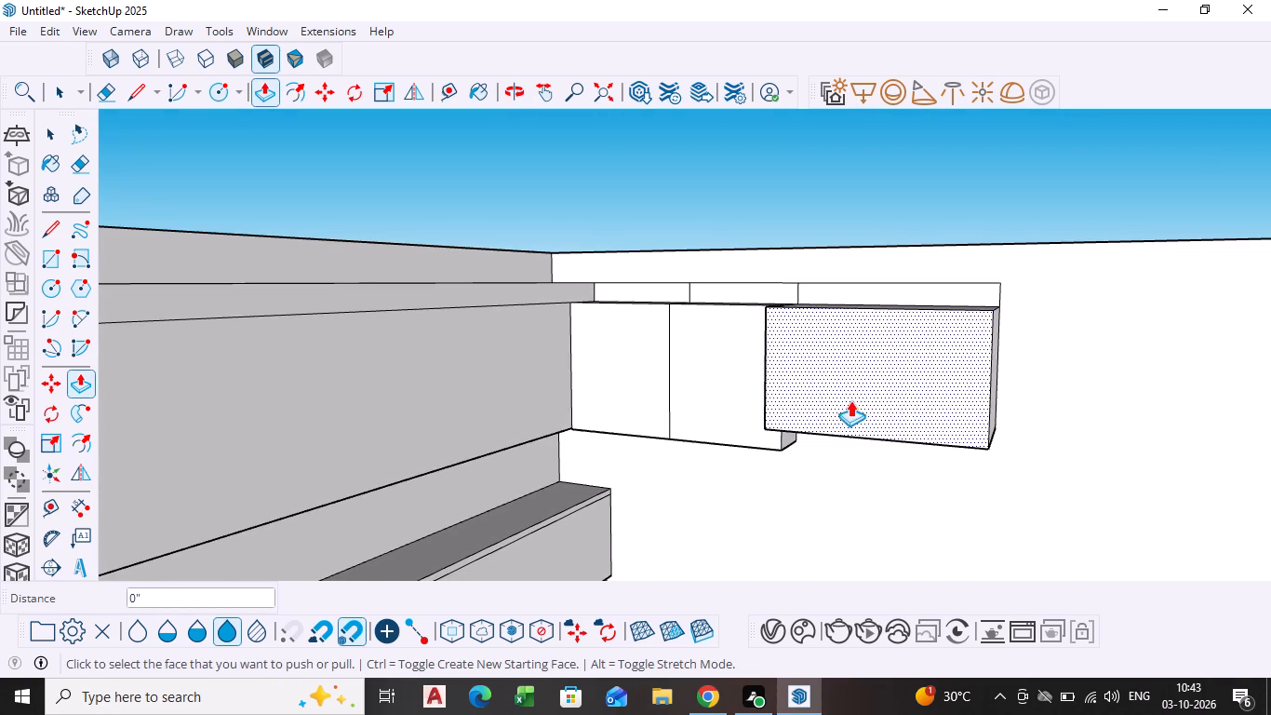
key(space)
Extrude the strip segment above the second cabinet block by the same 1' 3" distance.
scroll(852, 400, down, 3)
middle_drag(851, 405, 1019, 536)
scroll(771, 349, up, 6)
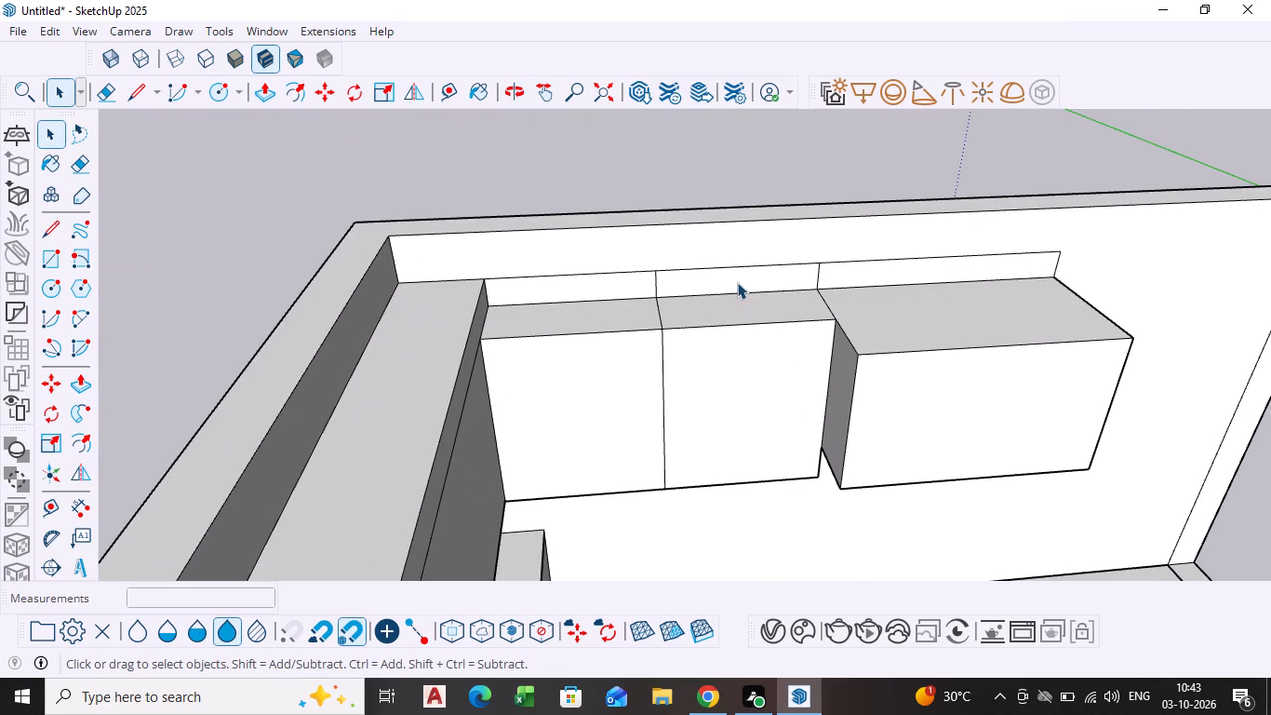
click(737, 282)
key(p)
double_click(737, 282)
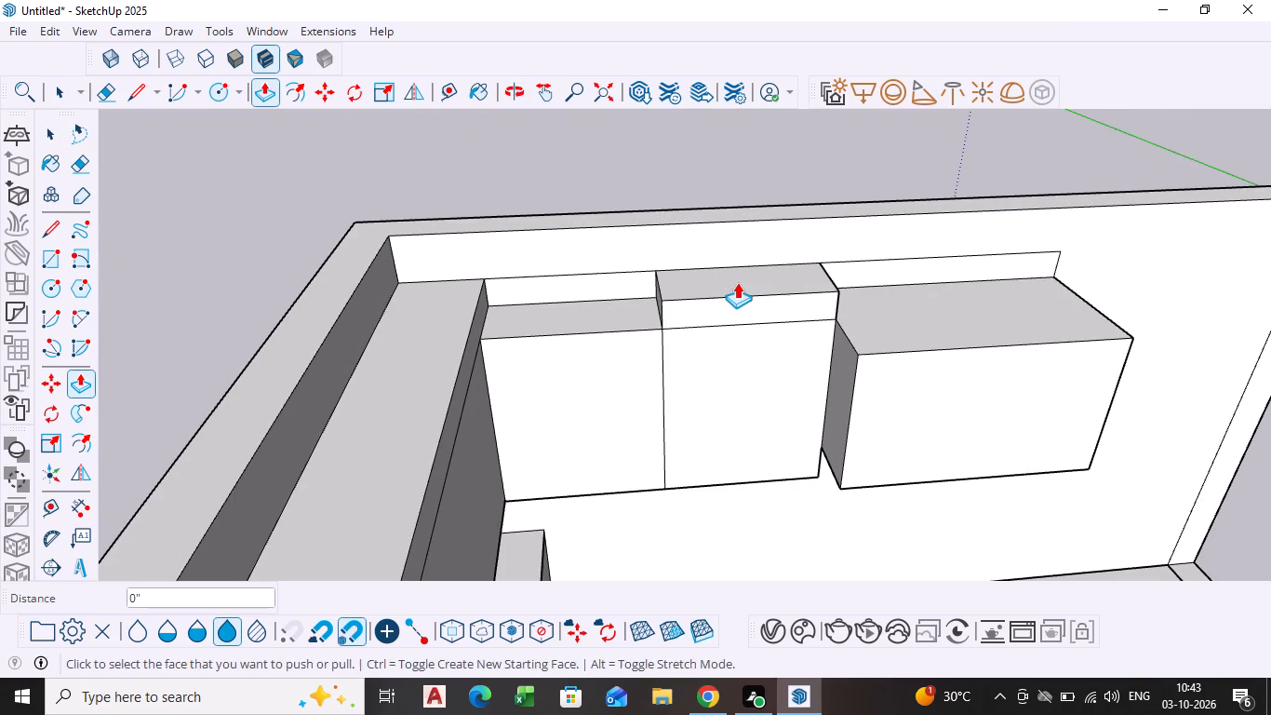
Extrude the strip segment above the first cabinet block by the same 1' 3" distance.
double_click(618, 287)
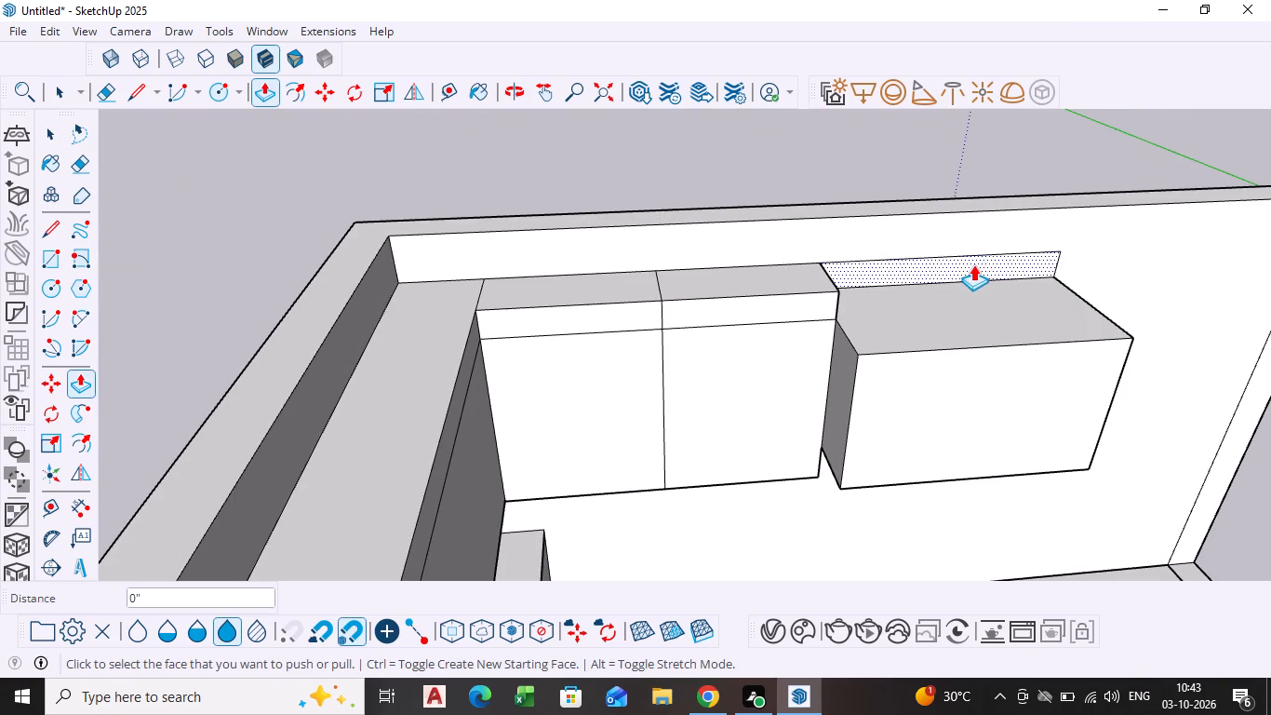
Extrude the strip segment above the third cabinet block by applying the same 1' 3" push-pull twice.
double_click(973, 264)
double_click(963, 290)
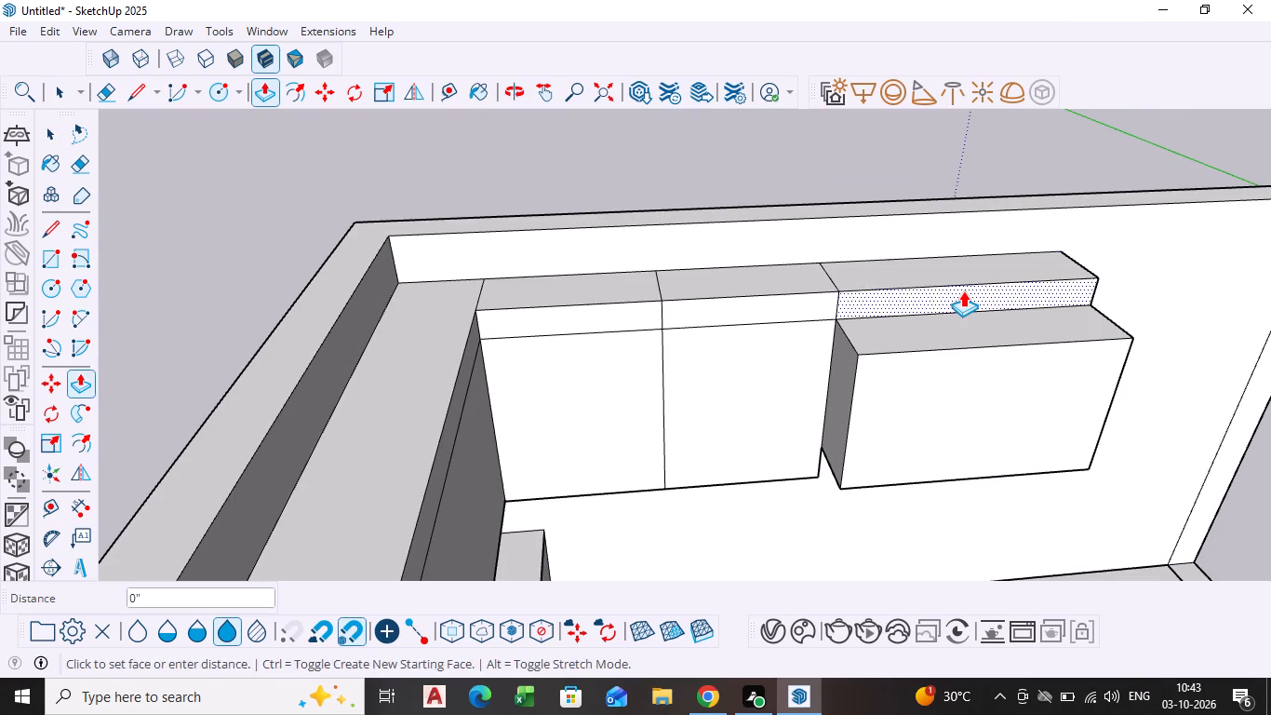
middle_drag(937, 403, 767, 186)
scroll(937, 403, down, 1)
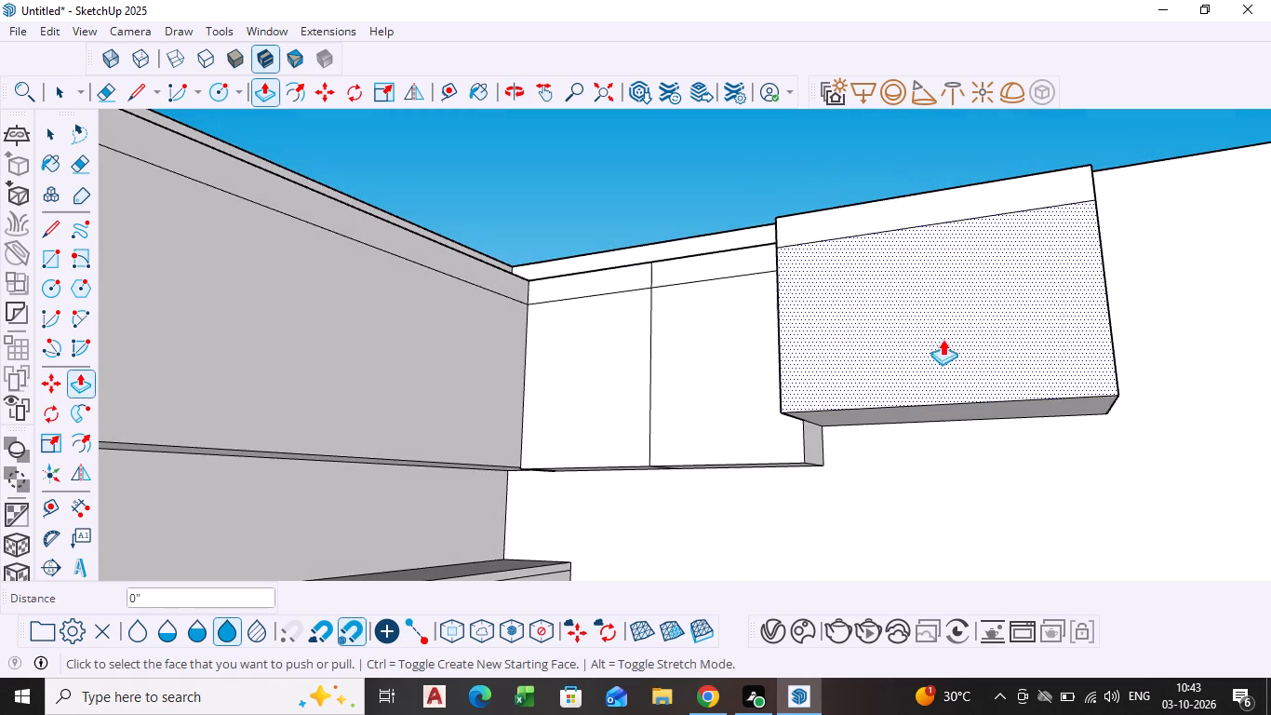
scroll(931, 362, down, 3)
middle_drag(940, 381, 716, 428)
scroll(850, 284, up, 4)
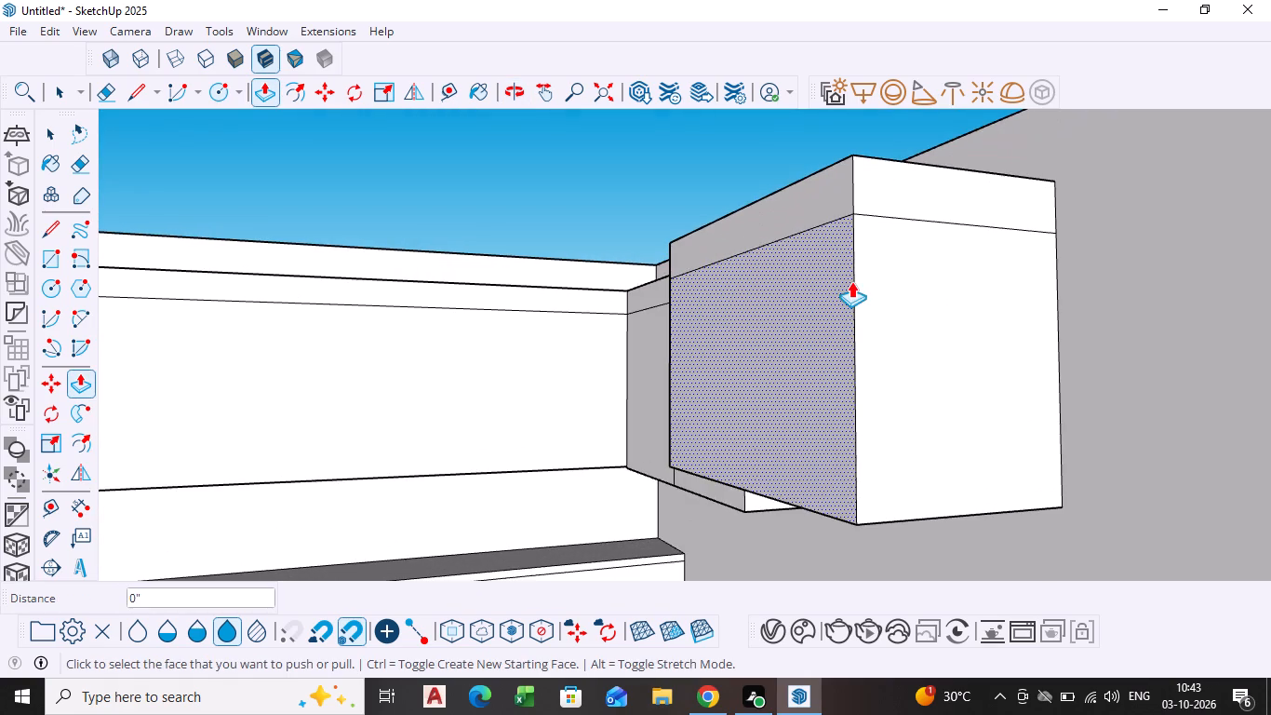
key(space)
Push the underside of the third cabinet block upward by about 12" with Push/Pull to shorten it.
scroll(830, 270, down, 13)
middle_drag(805, 304, 846, 331)
scroll(755, 376, up, 3)
scroll(876, 416, down, 3)
shift+middle_drag(888, 397, 855, 289)
middle_drag(843, 306, 885, 369)
scroll(858, 336, up, 4)
scroll(857, 332, down, 4)
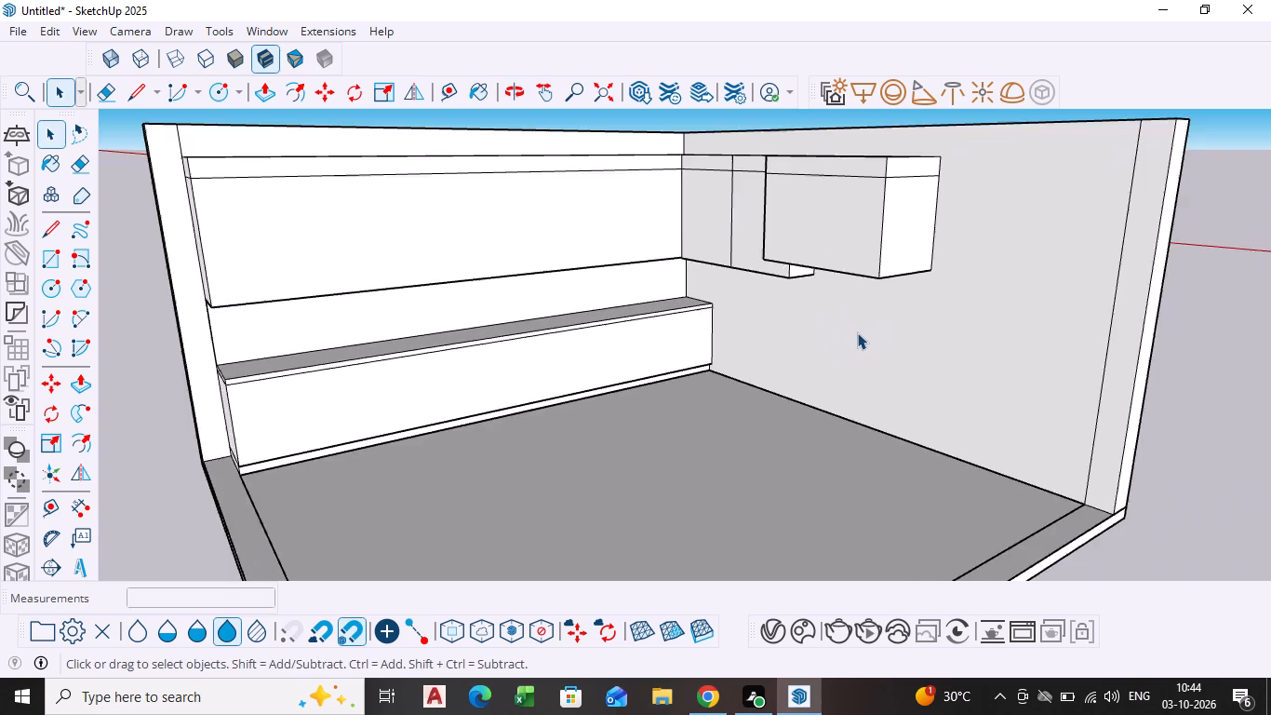
scroll(857, 332, down, 1)
shift+middle_drag(857, 332, 857, 367)
middle_drag(863, 371, 893, 413)
scroll(864, 375, down, 1)
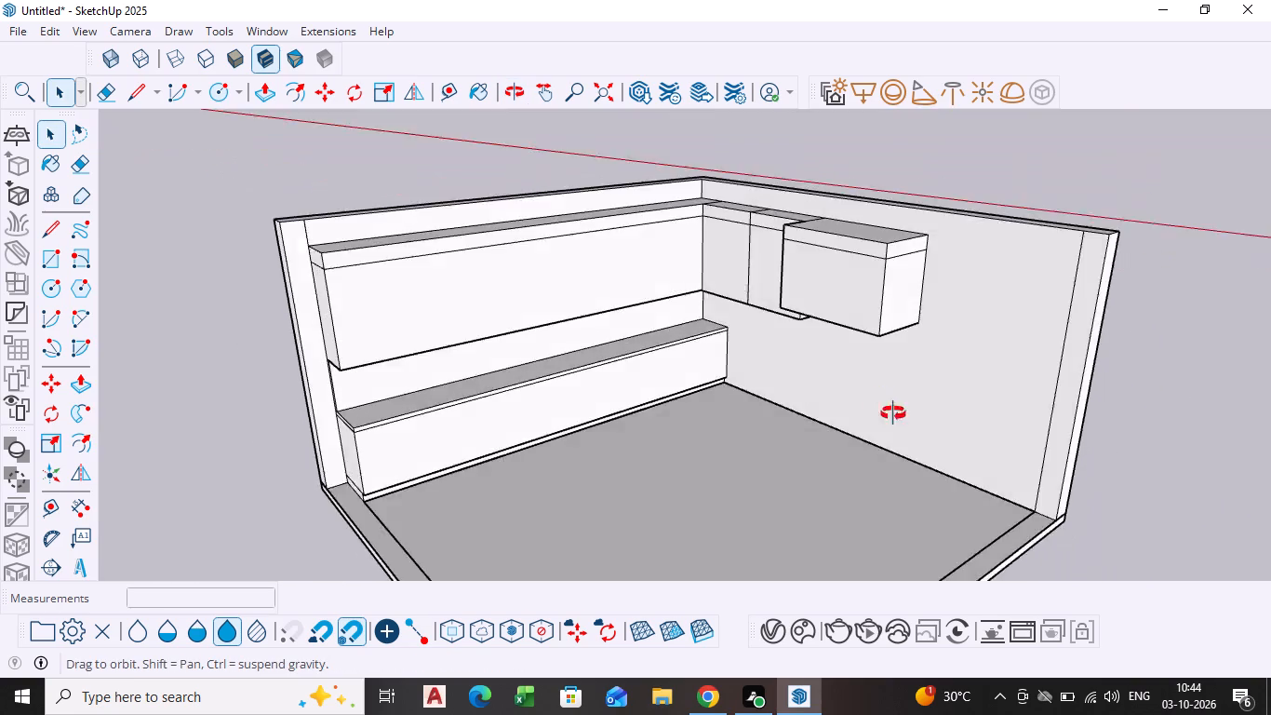
middle_drag(893, 413, 940, 293)
scroll(890, 330, up, 9)
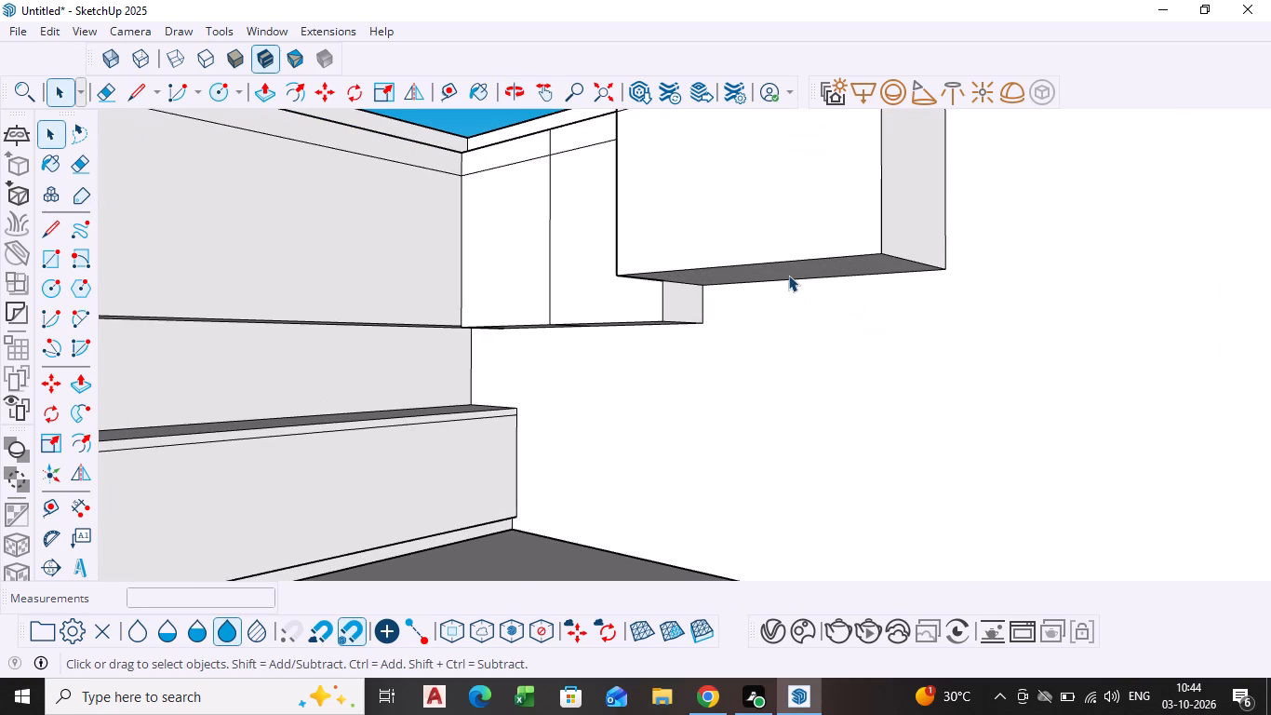
click(788, 275)
key(p)
click(788, 275)
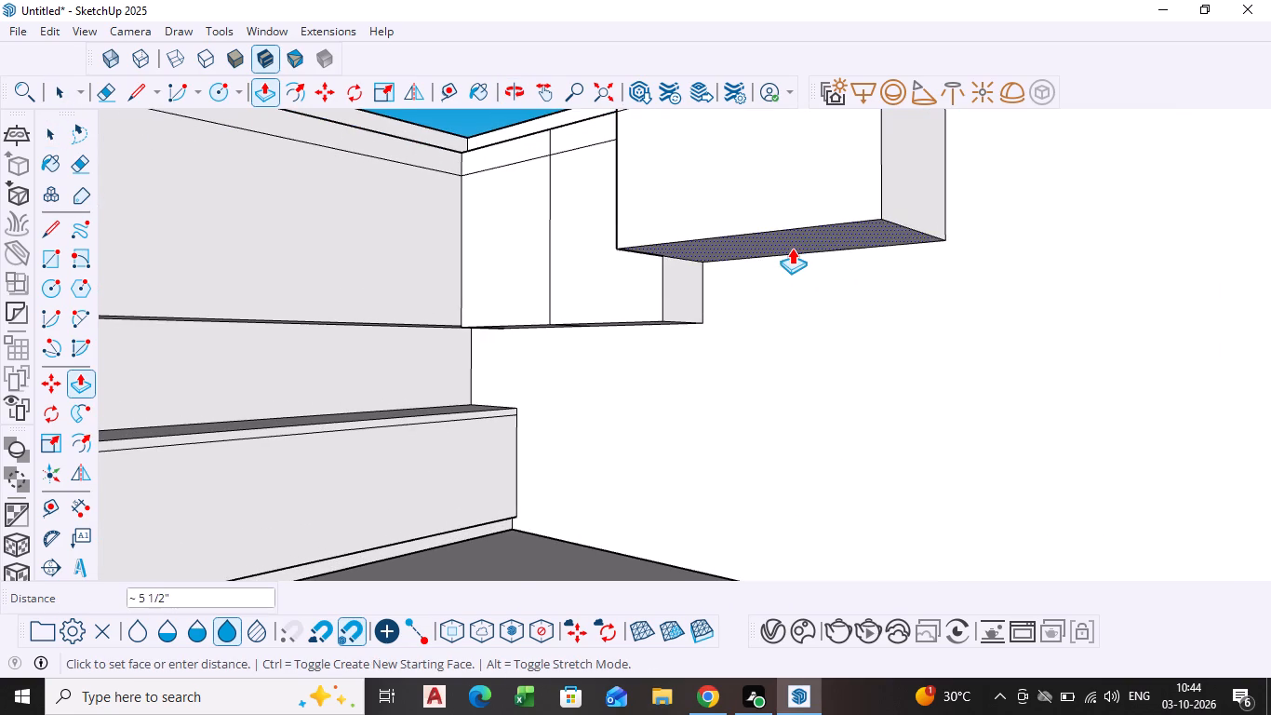
click(796, 217)
scroll(869, 249, down, 3)
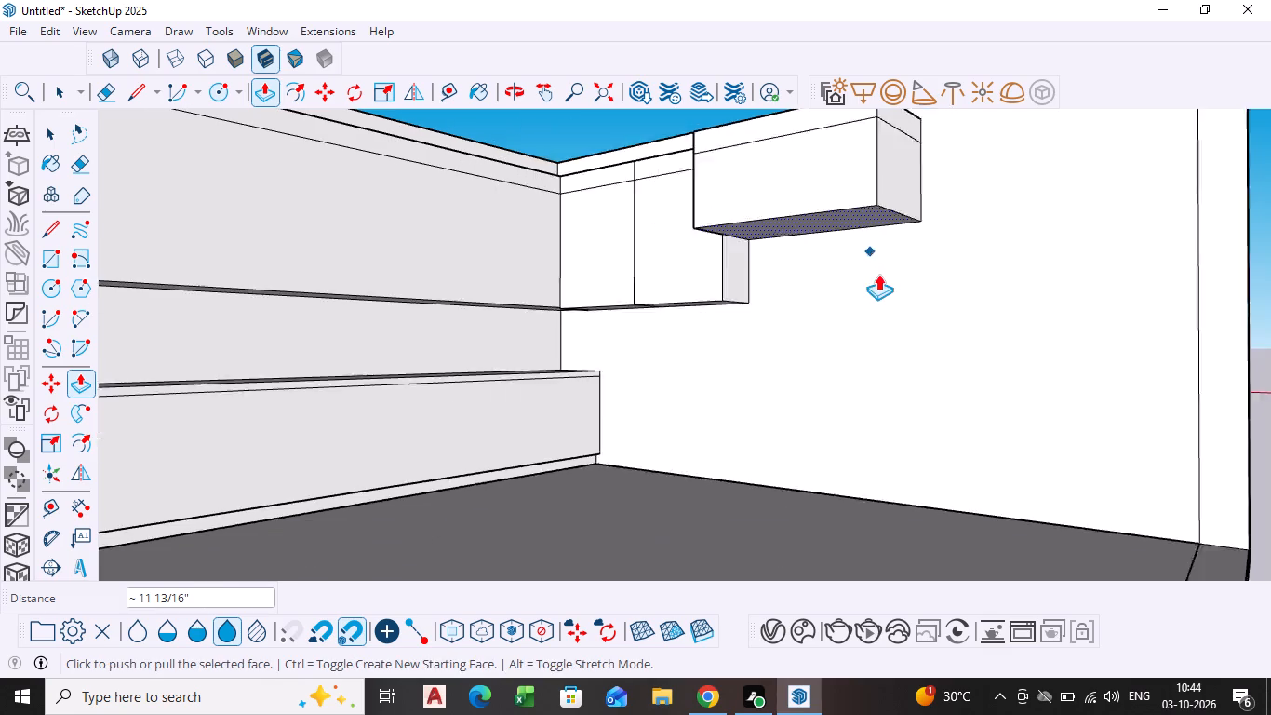
scroll(878, 274, down, 7)
middle_drag(879, 295, 879, 375)
key(space)
click(1132, 184)
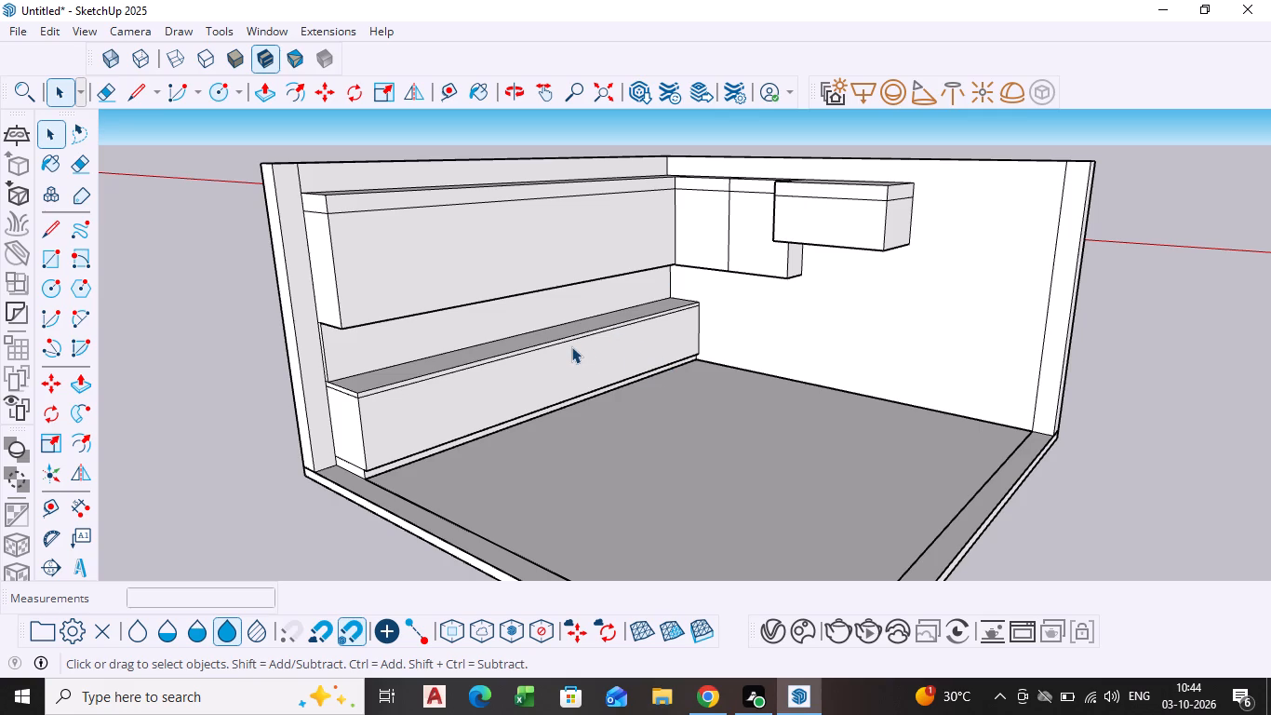
Examine the long overhead cabinet and the counter beneath it from several angles.
middle_drag(460, 328, 482, 319)
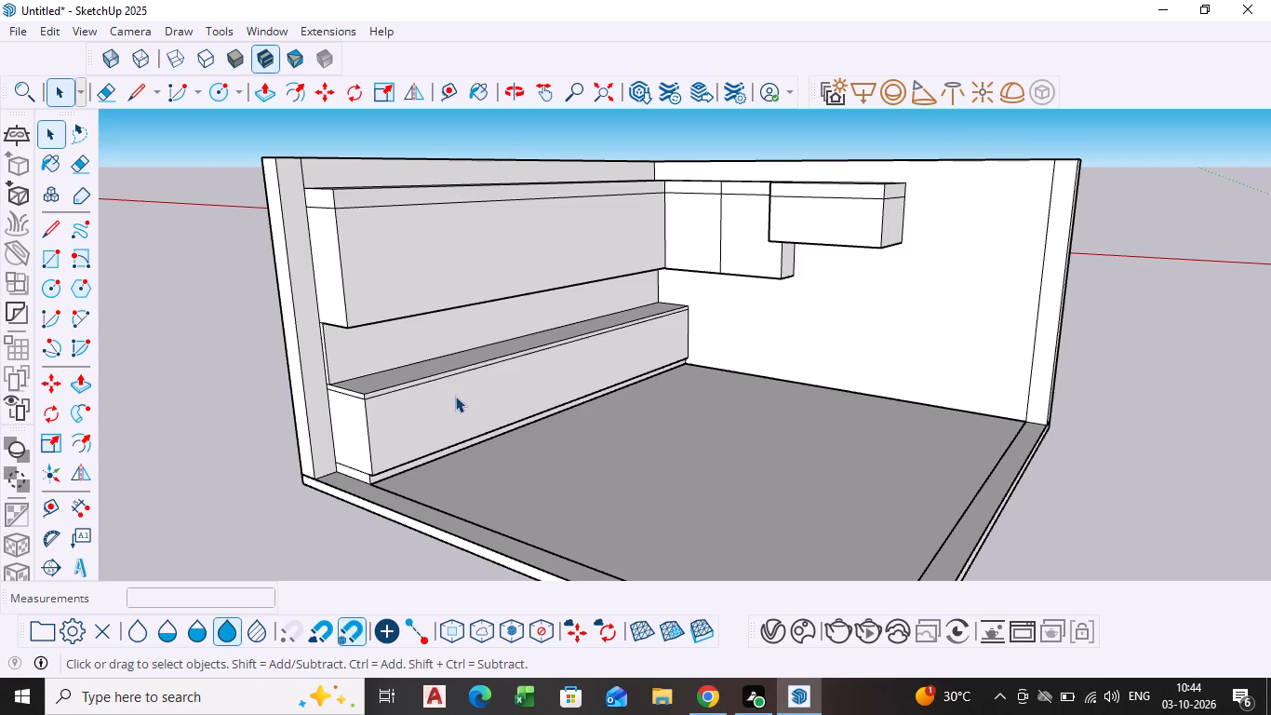
middle_drag(469, 320, 416, 400)
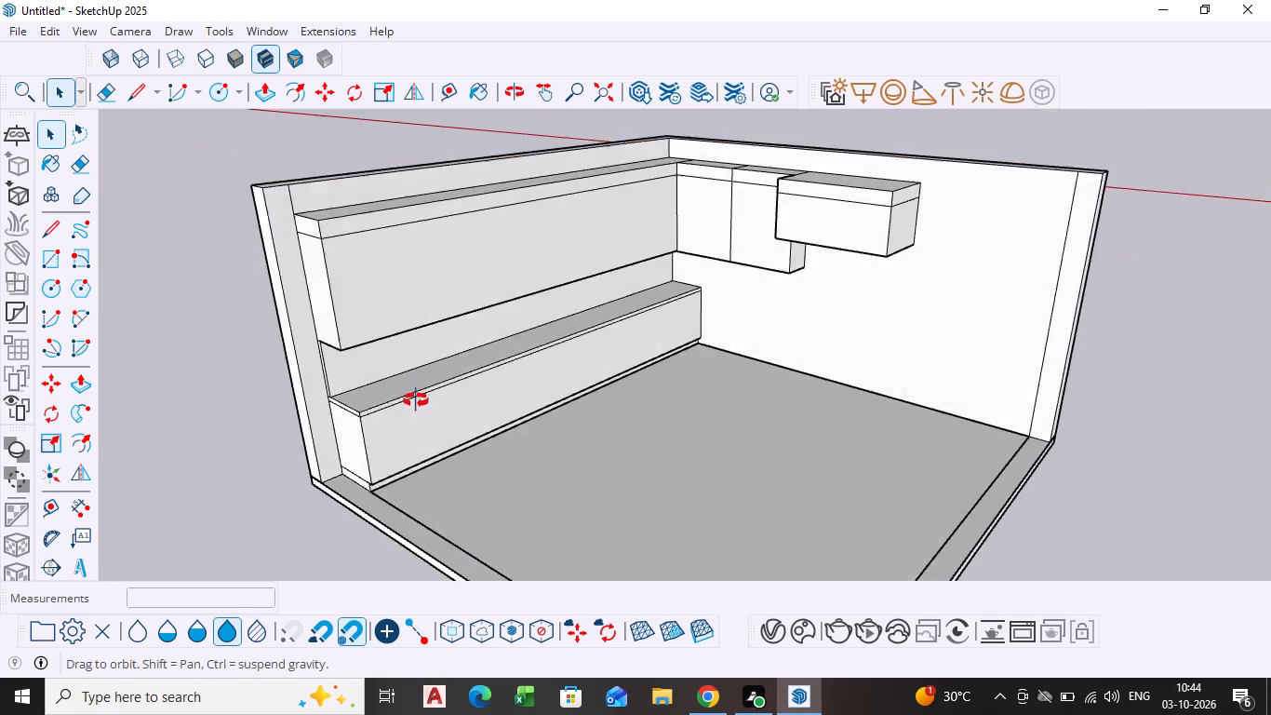
middle_drag(416, 400, 398, 386)
scroll(378, 247, up, 3)
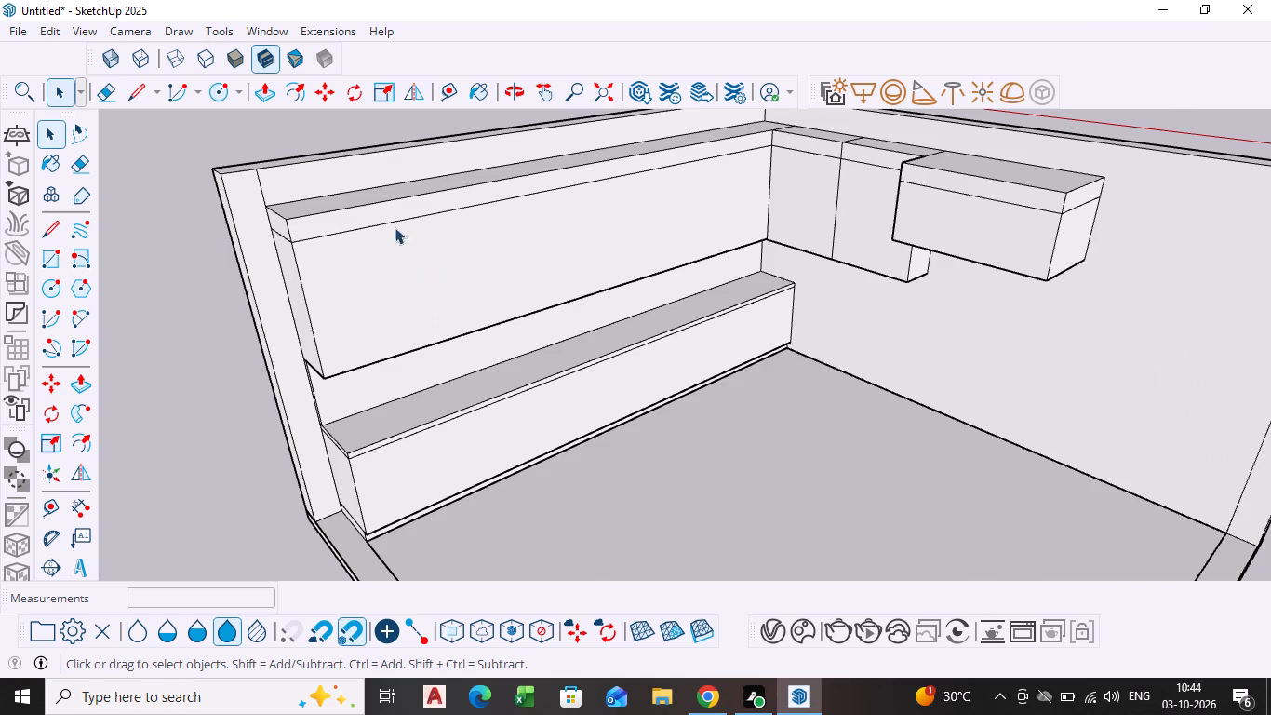
scroll(381, 215, up, 2)
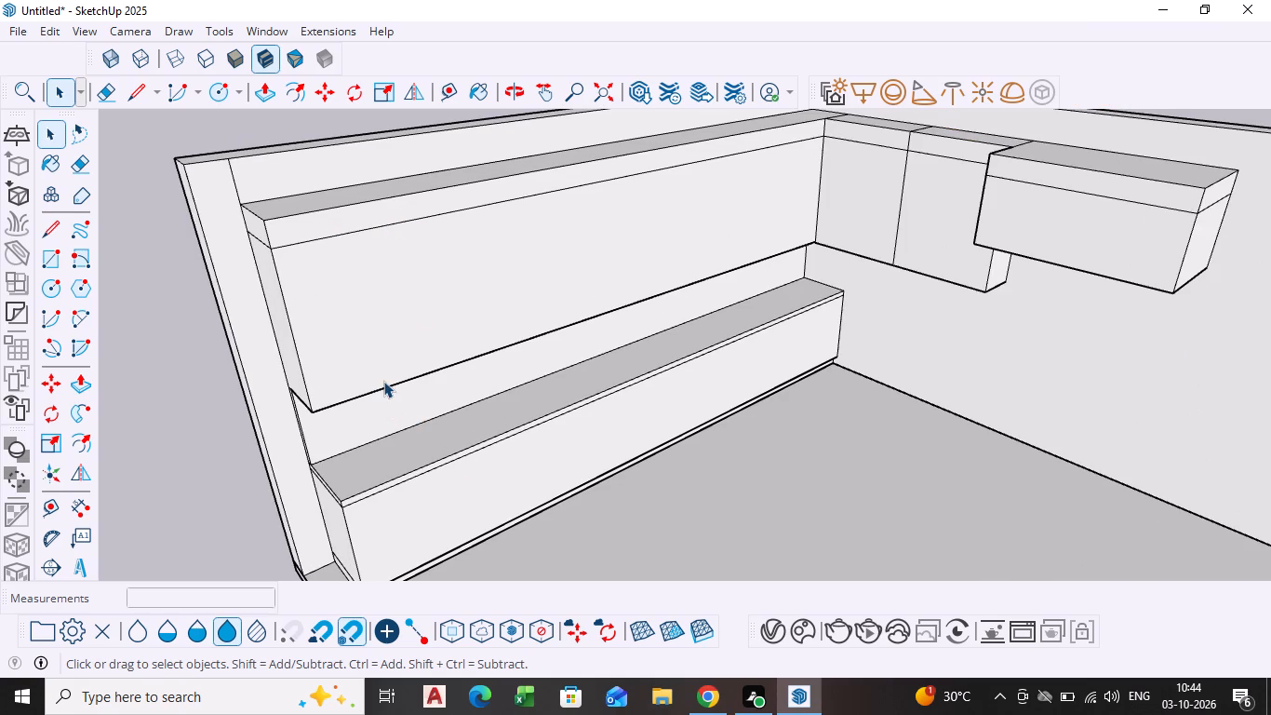
scroll(480, 465, down, 1)
middle_drag(480, 466, 362, 484)
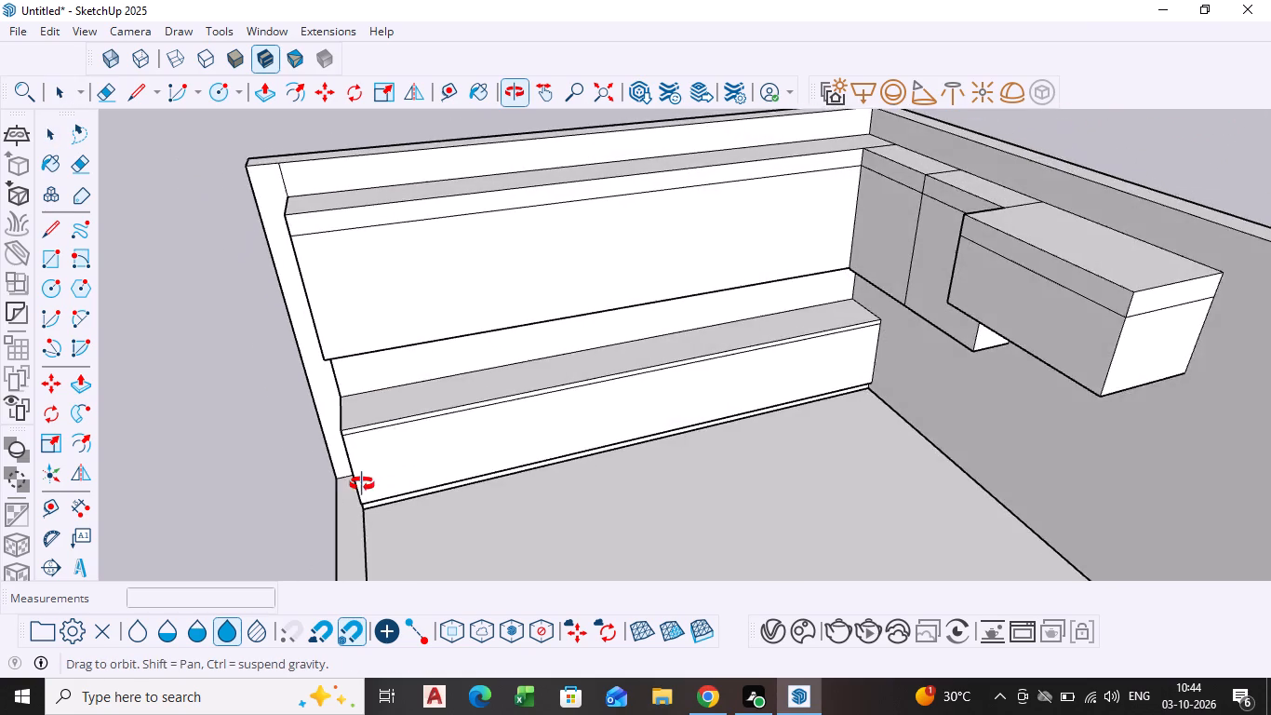
middle_drag(362, 484, 358, 479)
scroll(335, 353, up, 4)
middle_drag(340, 382, 361, 333)
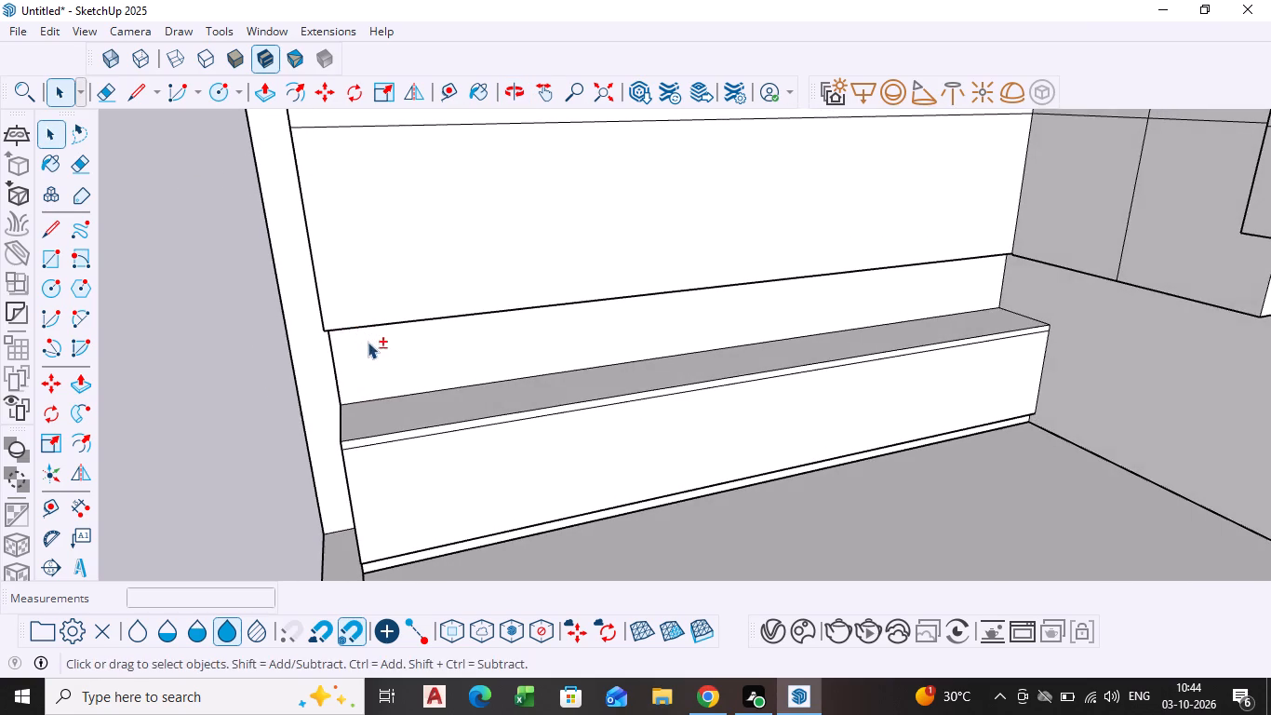
shift+middle_drag(368, 346, 345, 492)
middle_drag(351, 483, 363, 460)
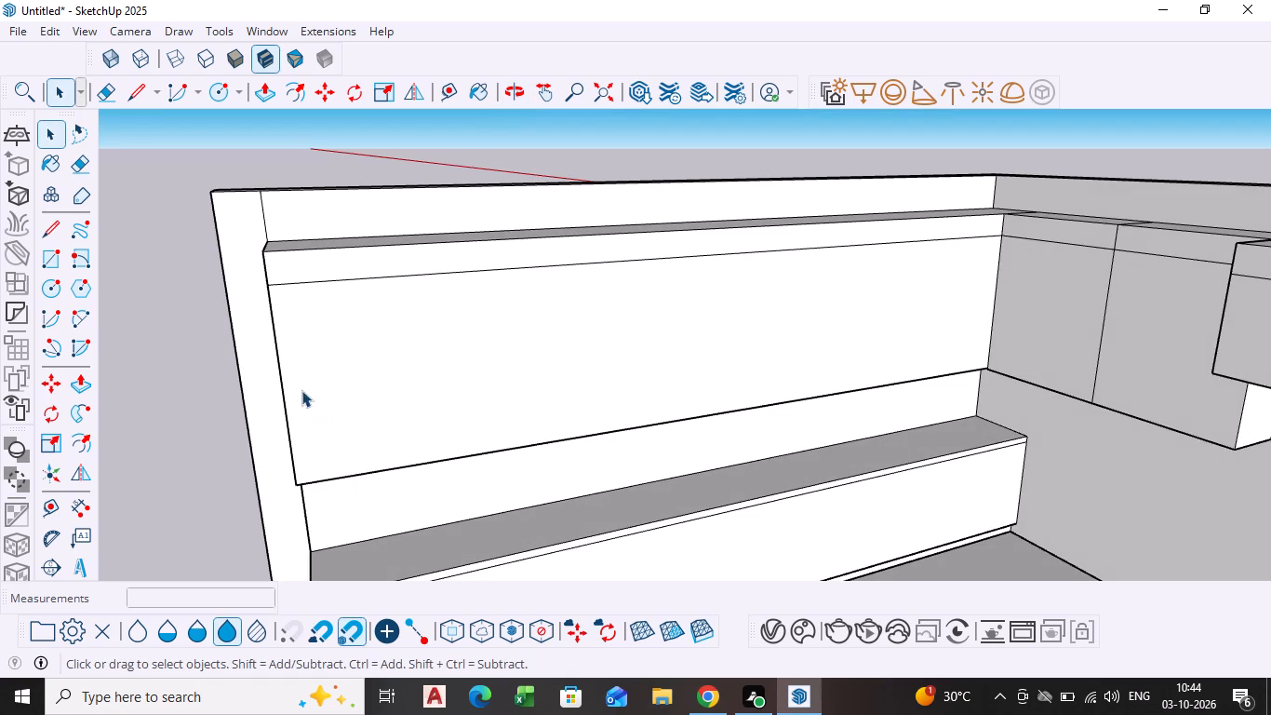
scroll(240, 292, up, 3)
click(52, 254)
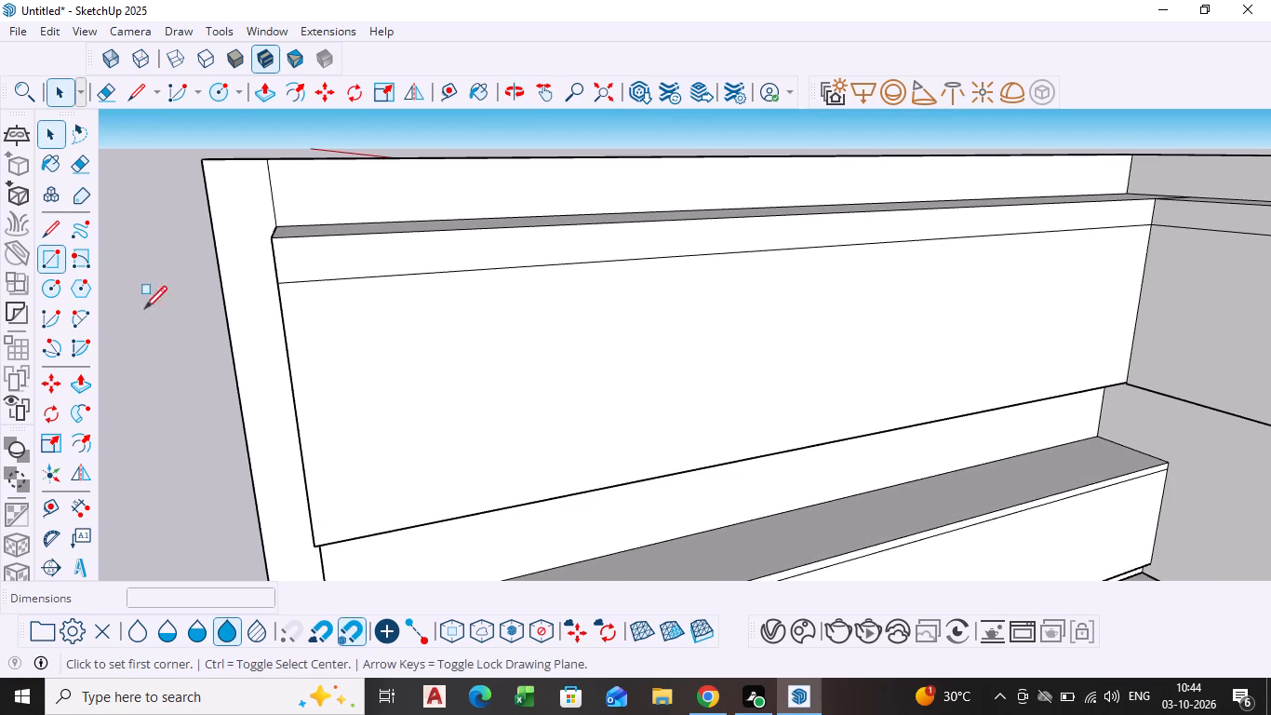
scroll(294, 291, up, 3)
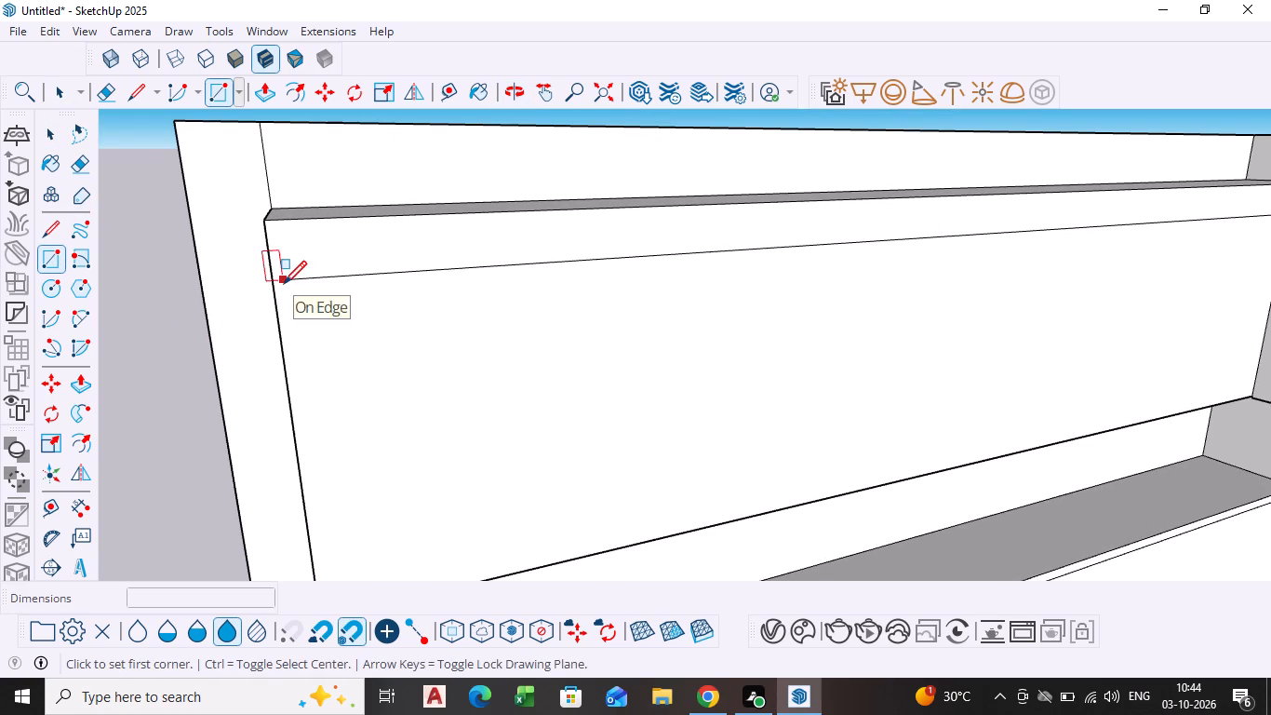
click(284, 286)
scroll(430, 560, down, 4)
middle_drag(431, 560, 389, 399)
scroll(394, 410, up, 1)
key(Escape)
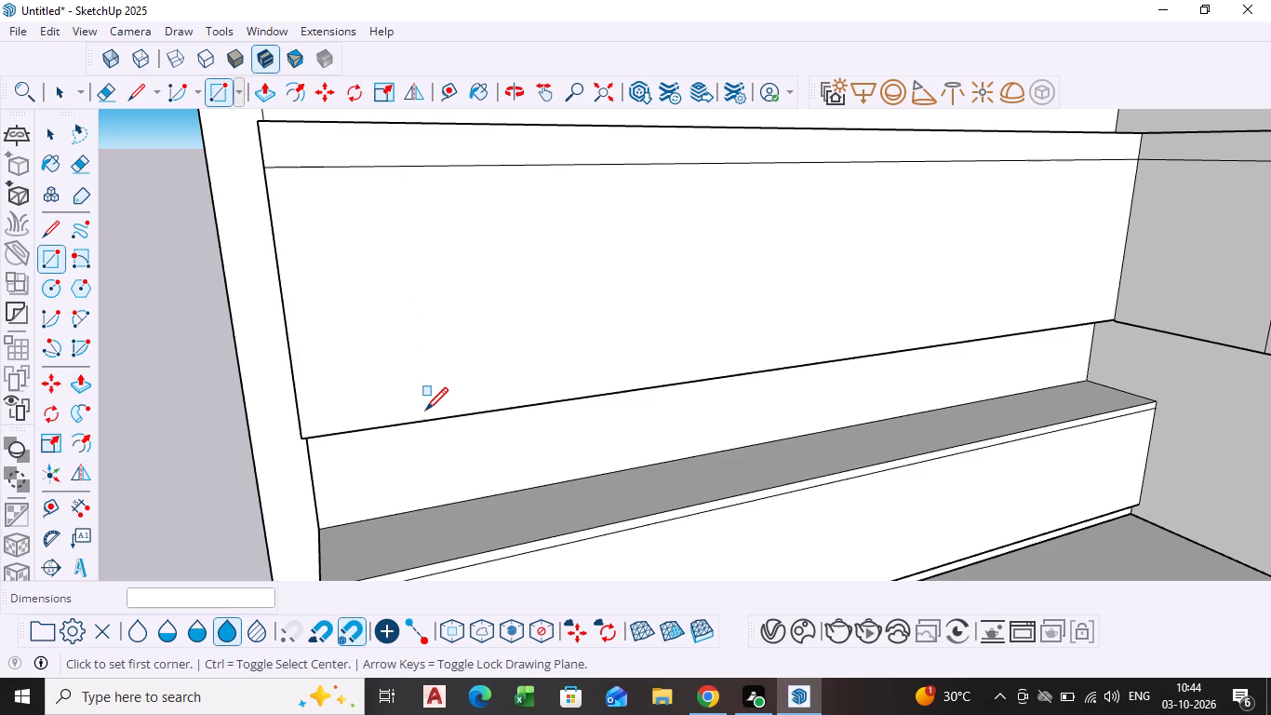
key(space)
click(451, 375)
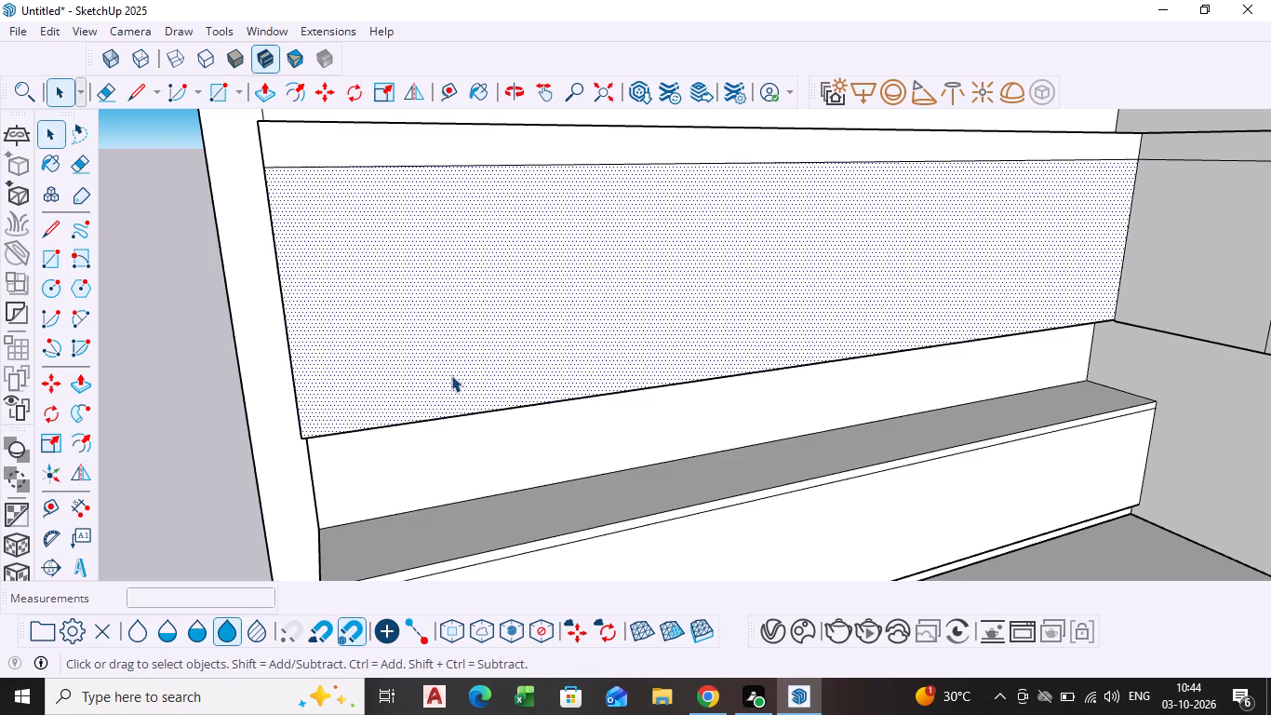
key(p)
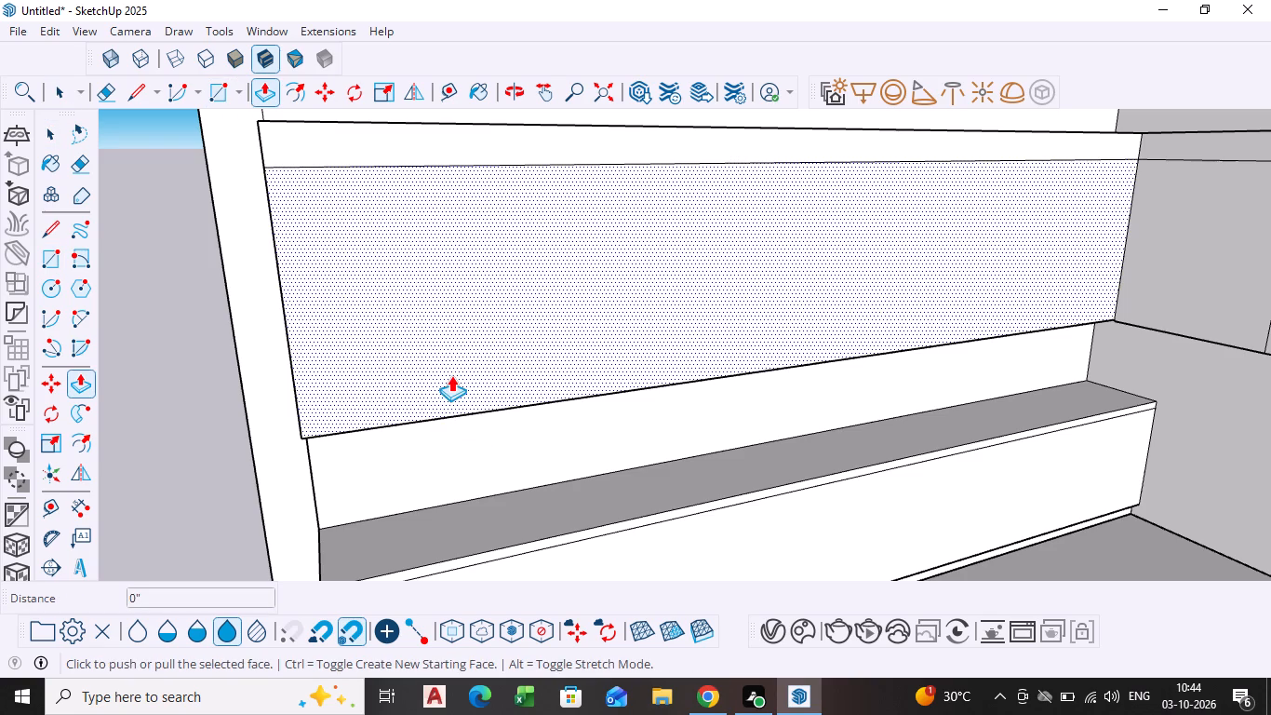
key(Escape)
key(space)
Offset the long overhead cabinet's front face below the strip inward by about 1".
click(451, 374)
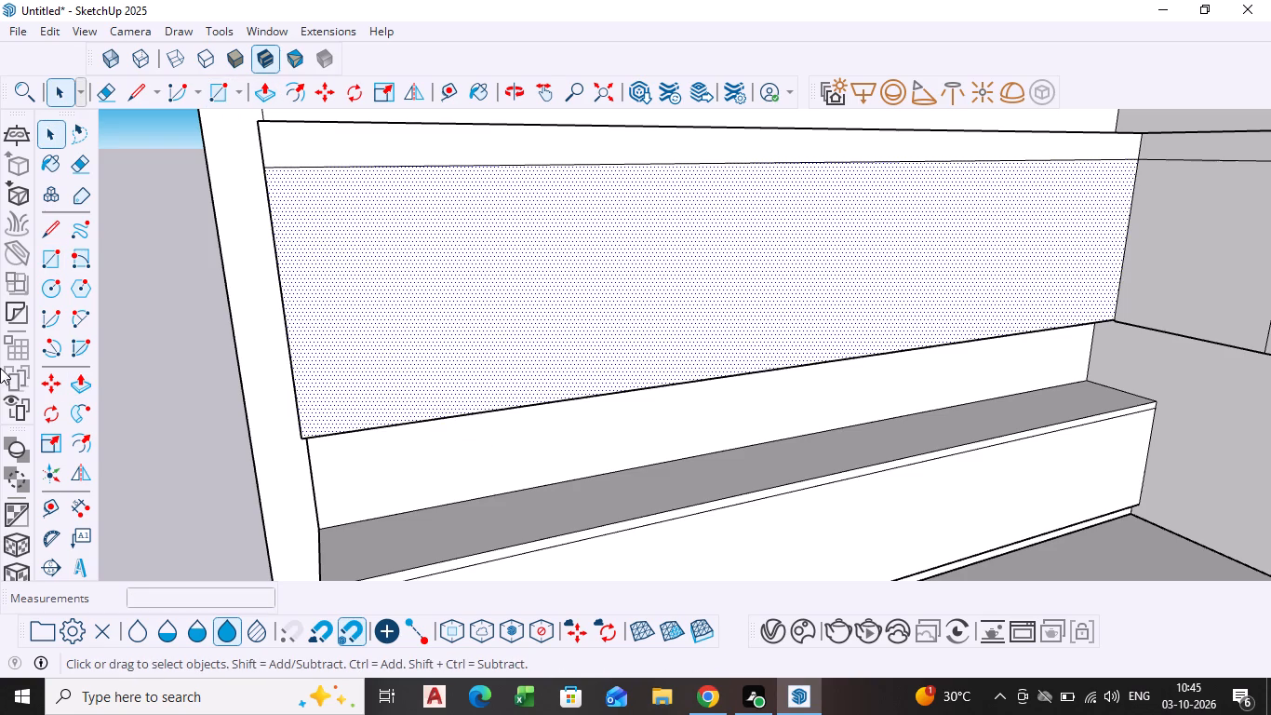
click(88, 445)
click(374, 318)
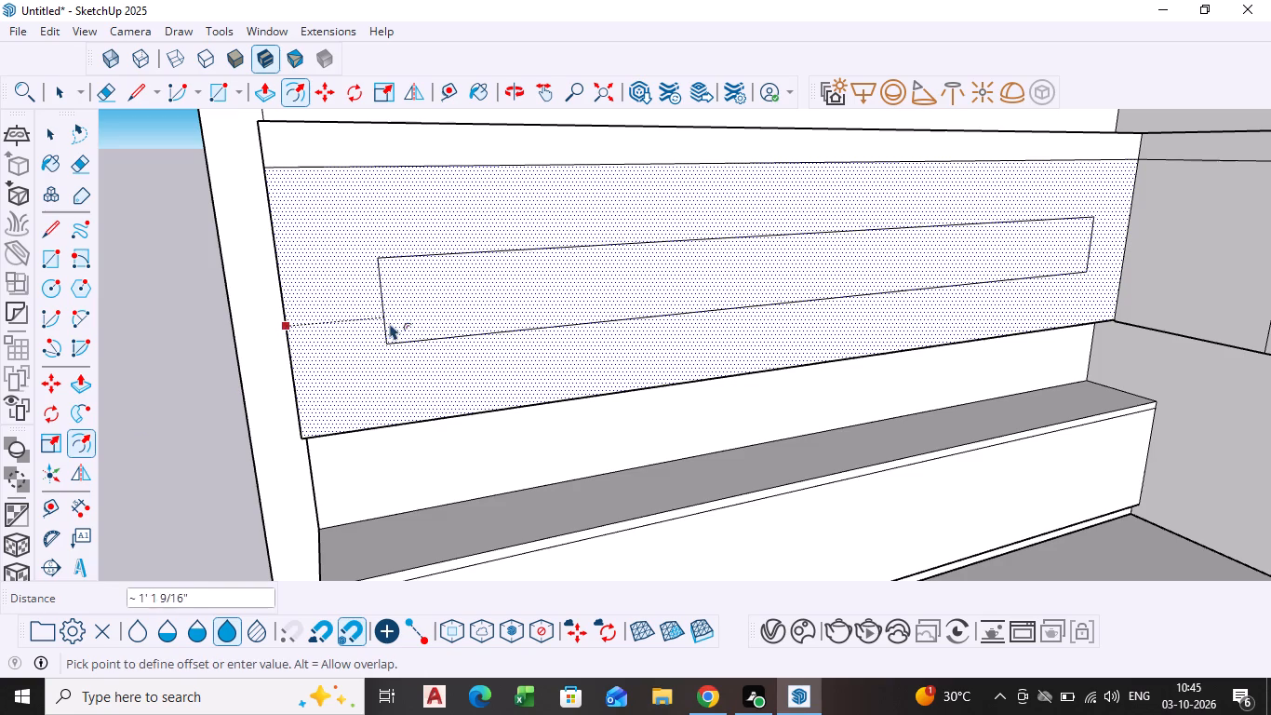
click(303, 399)
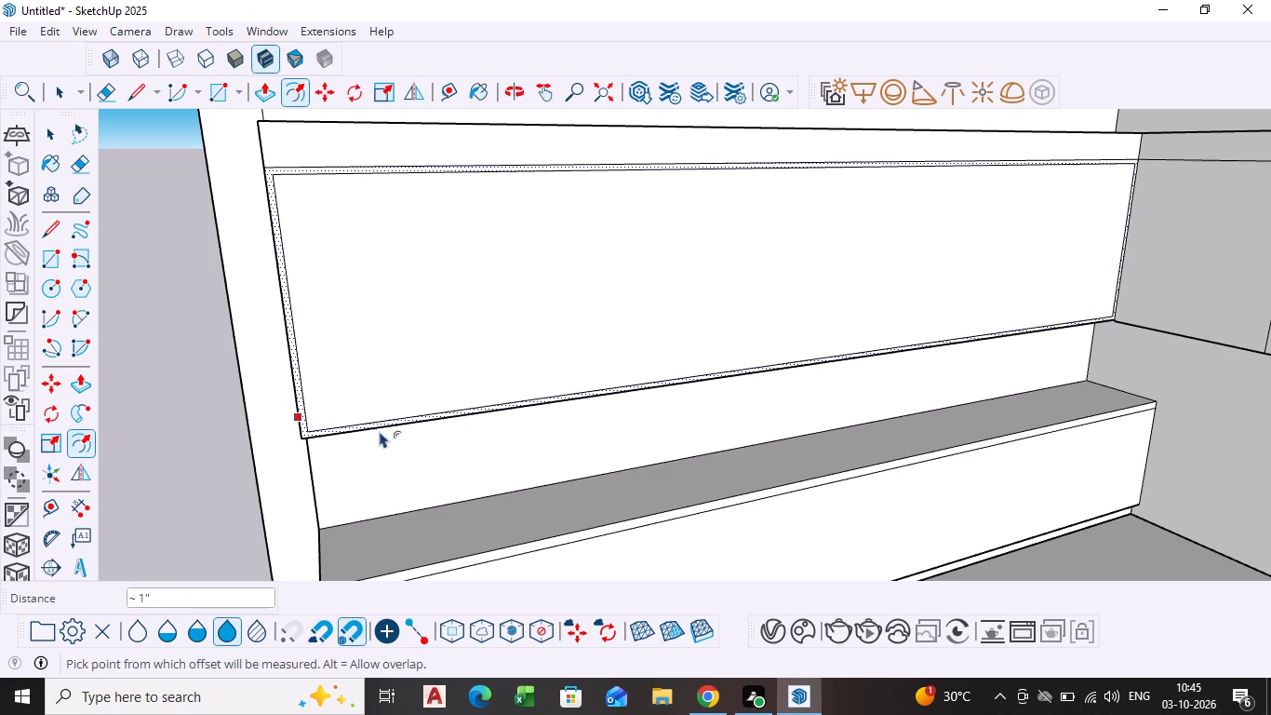
key(space)
scroll(585, 377, down, 5)
shift+middle_drag(676, 390, 609, 432)
scroll(453, 442, up, 2)
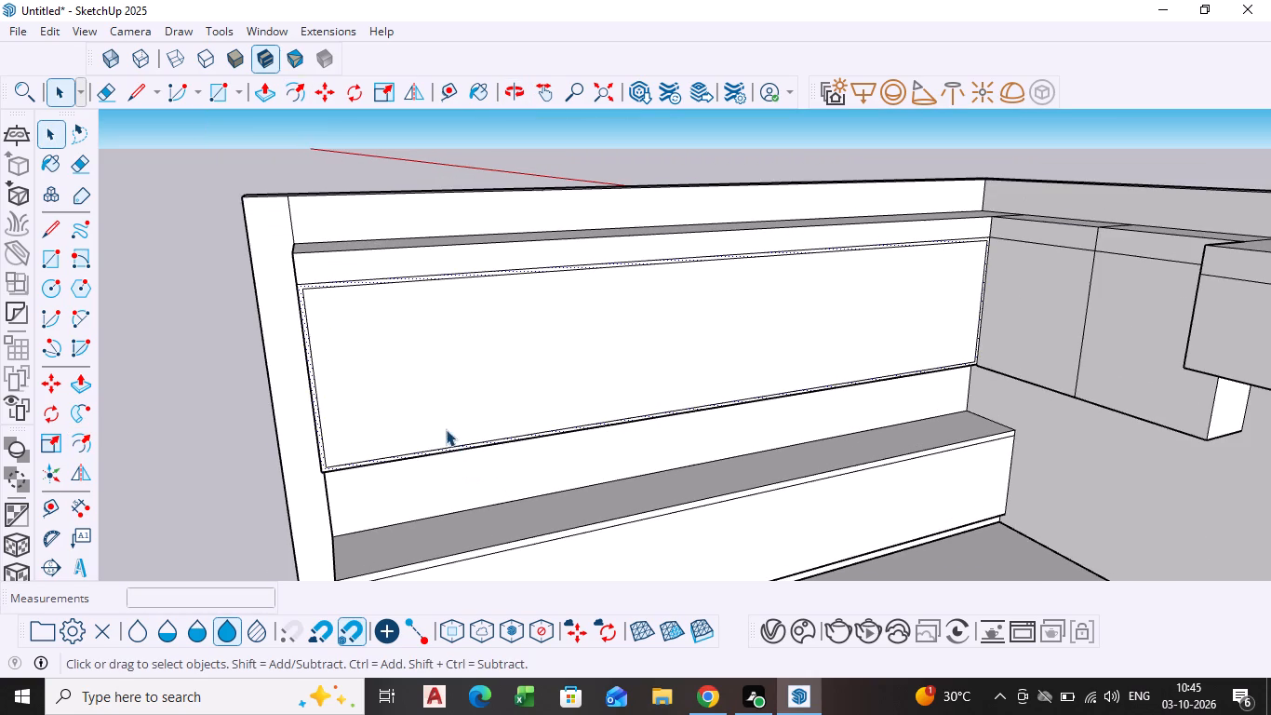
click(208, 375)
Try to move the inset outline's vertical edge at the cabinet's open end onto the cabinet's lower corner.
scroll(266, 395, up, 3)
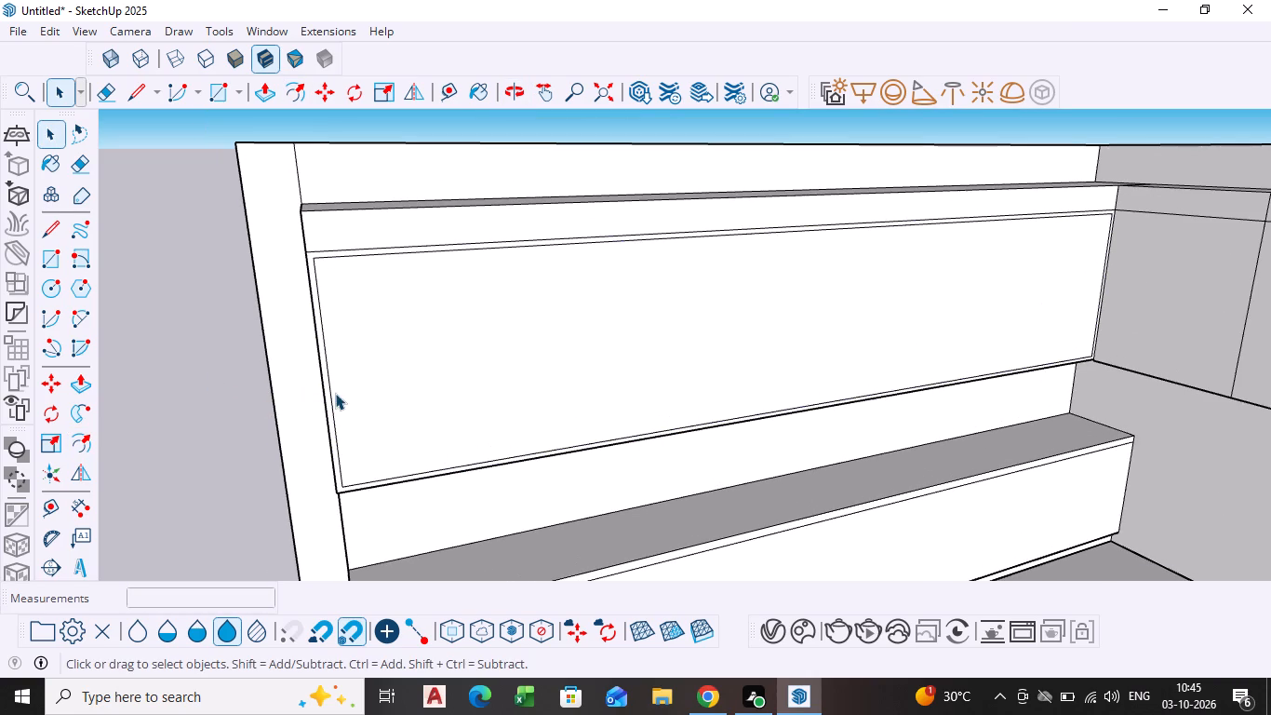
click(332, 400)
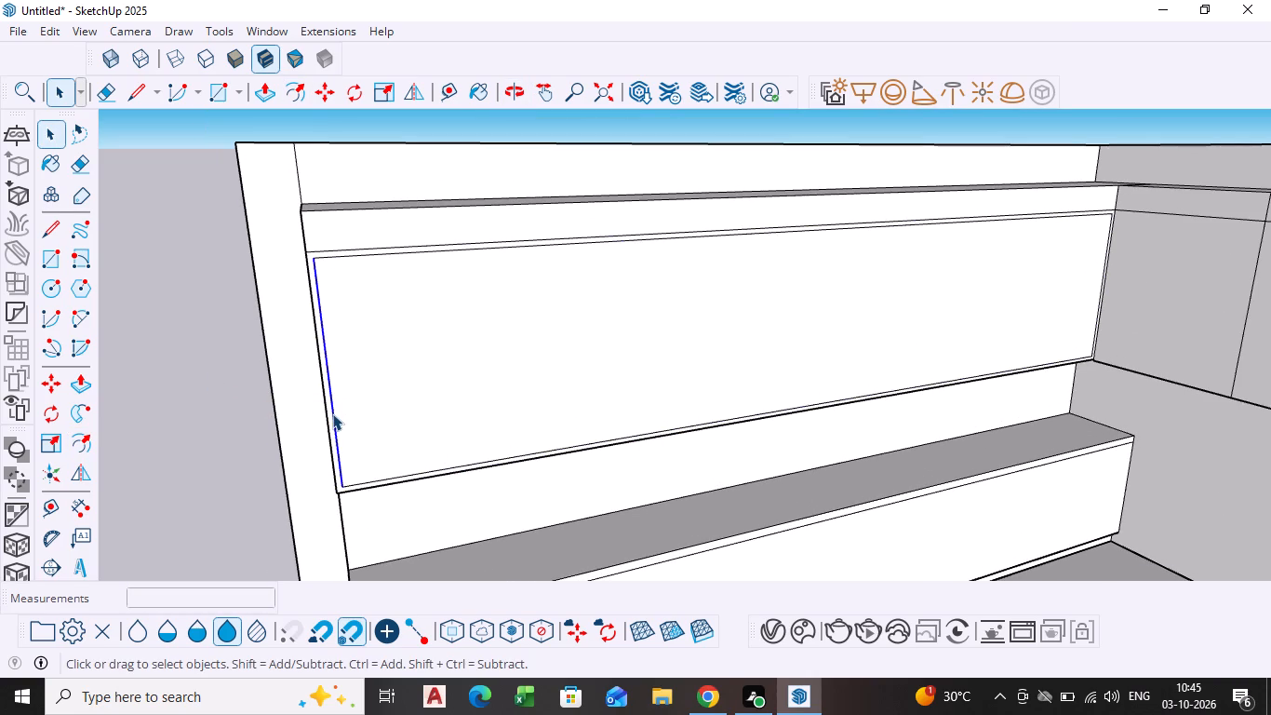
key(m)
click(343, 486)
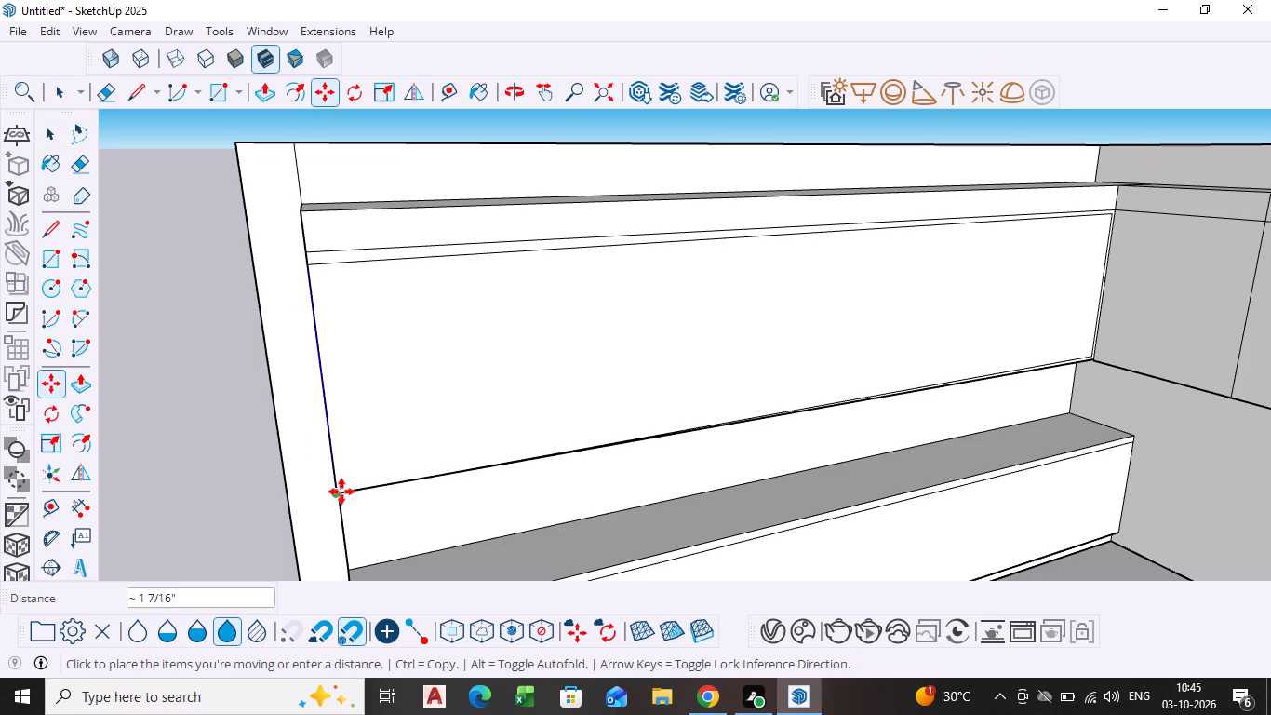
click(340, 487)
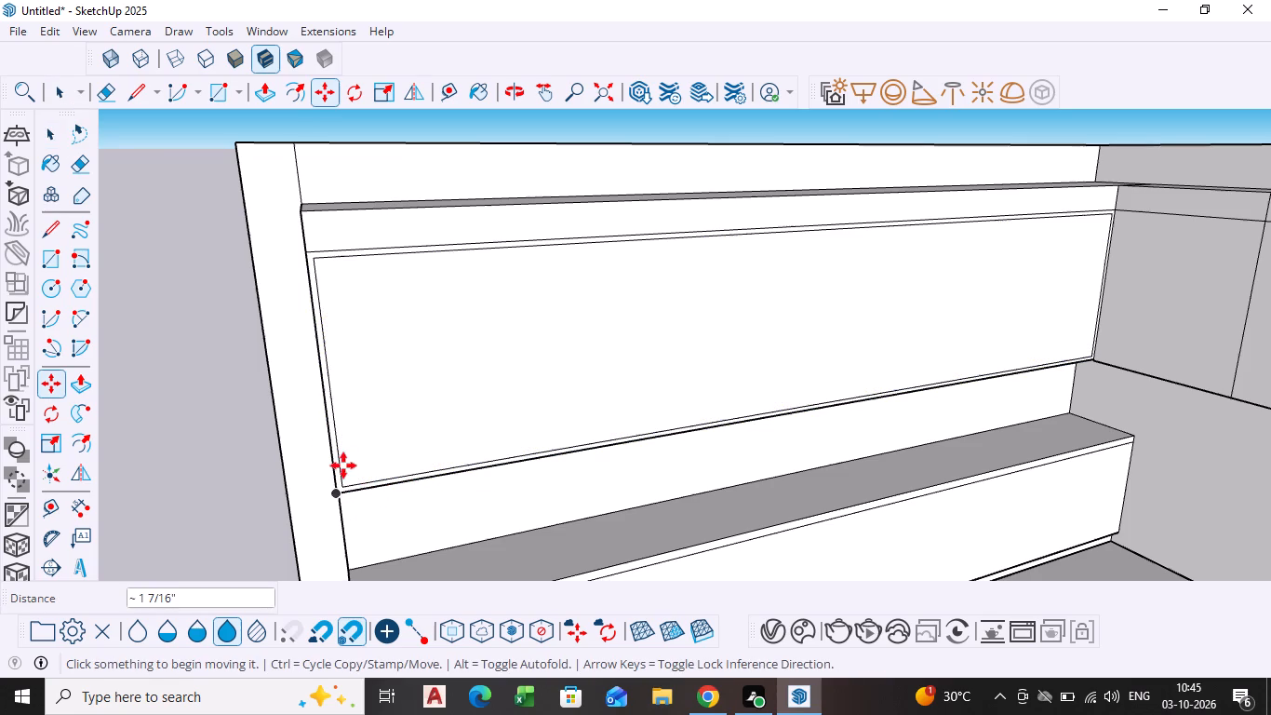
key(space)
Copy the inset outline's vertical edge at the open end about 16' 6" along the cabinet front to the inset corner at the adjoining wall.
click(338, 468)
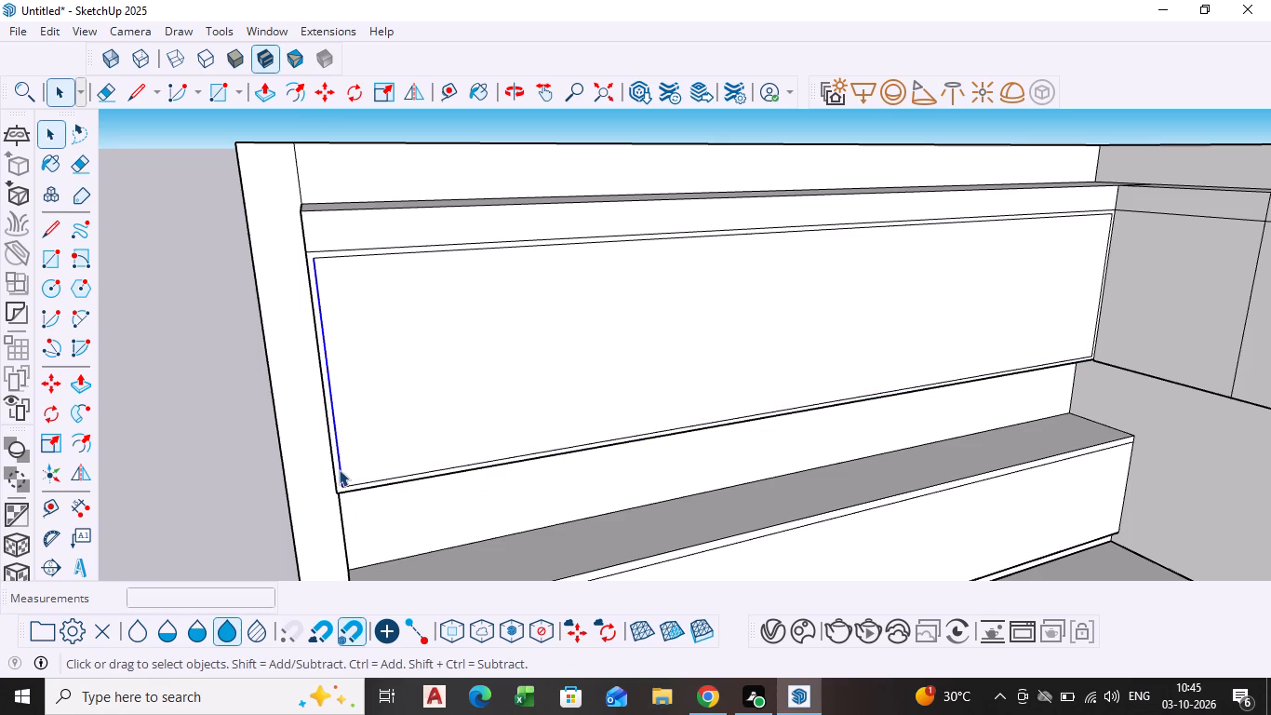
key(m)
click(342, 482)
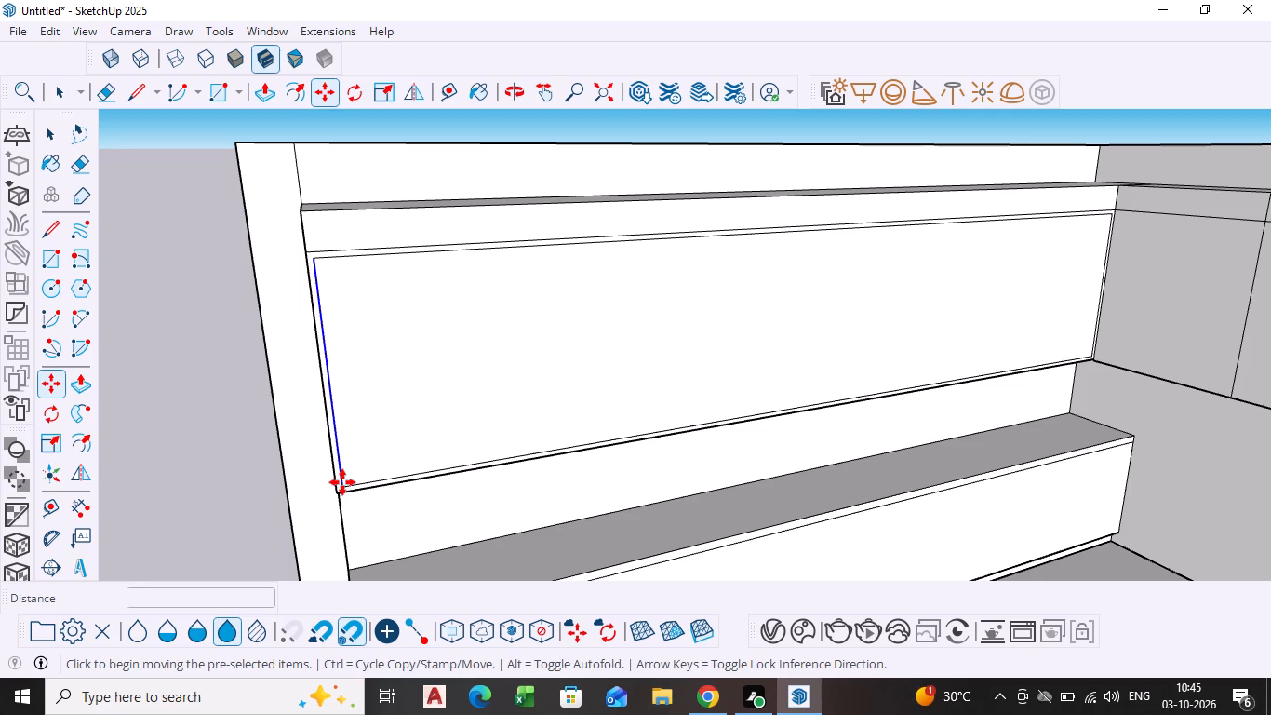
scroll(1103, 421, down, 4)
middle_drag(1108, 408, 1099, 417)
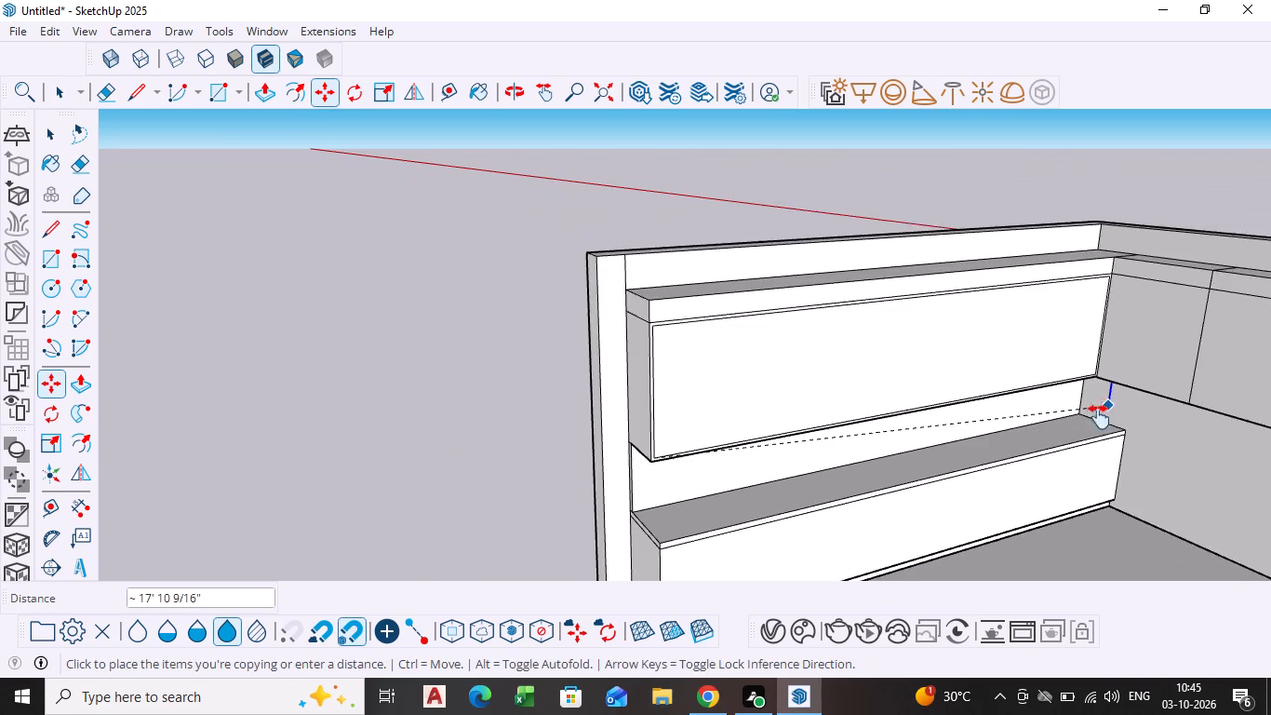
middle_drag(1099, 417, 941, 486)
scroll(952, 448, up, 7)
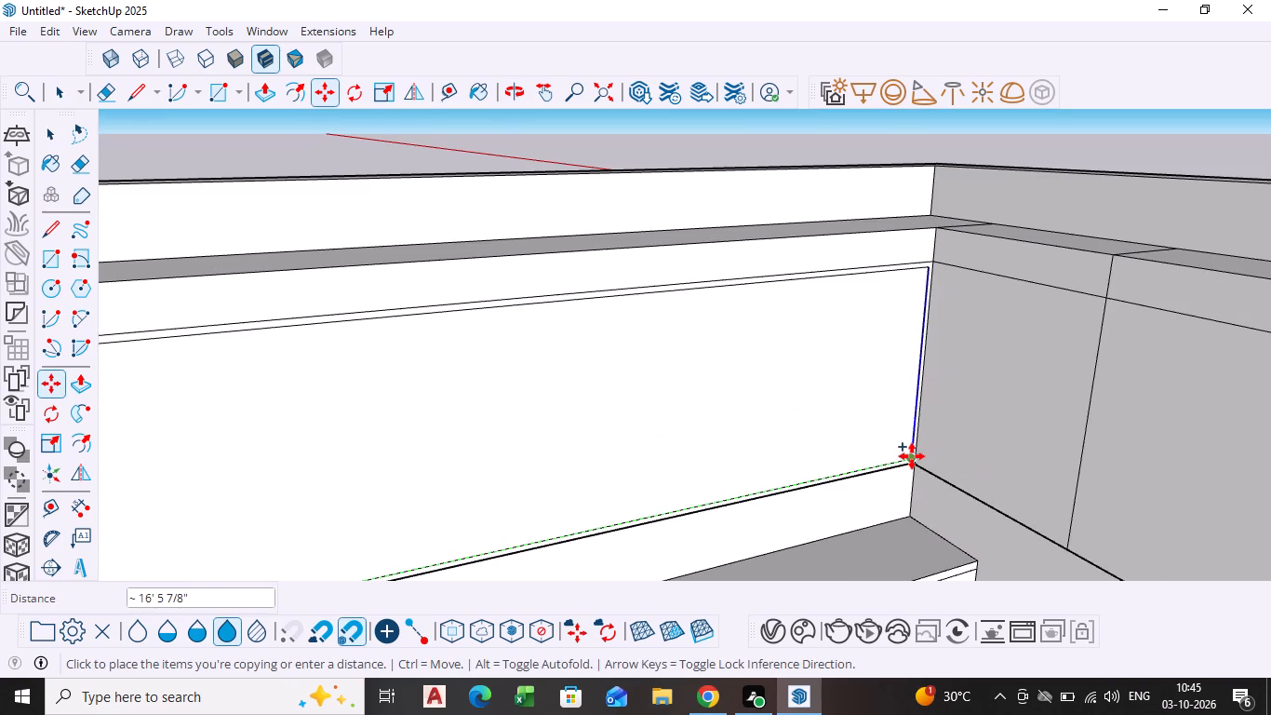
click(912, 456)
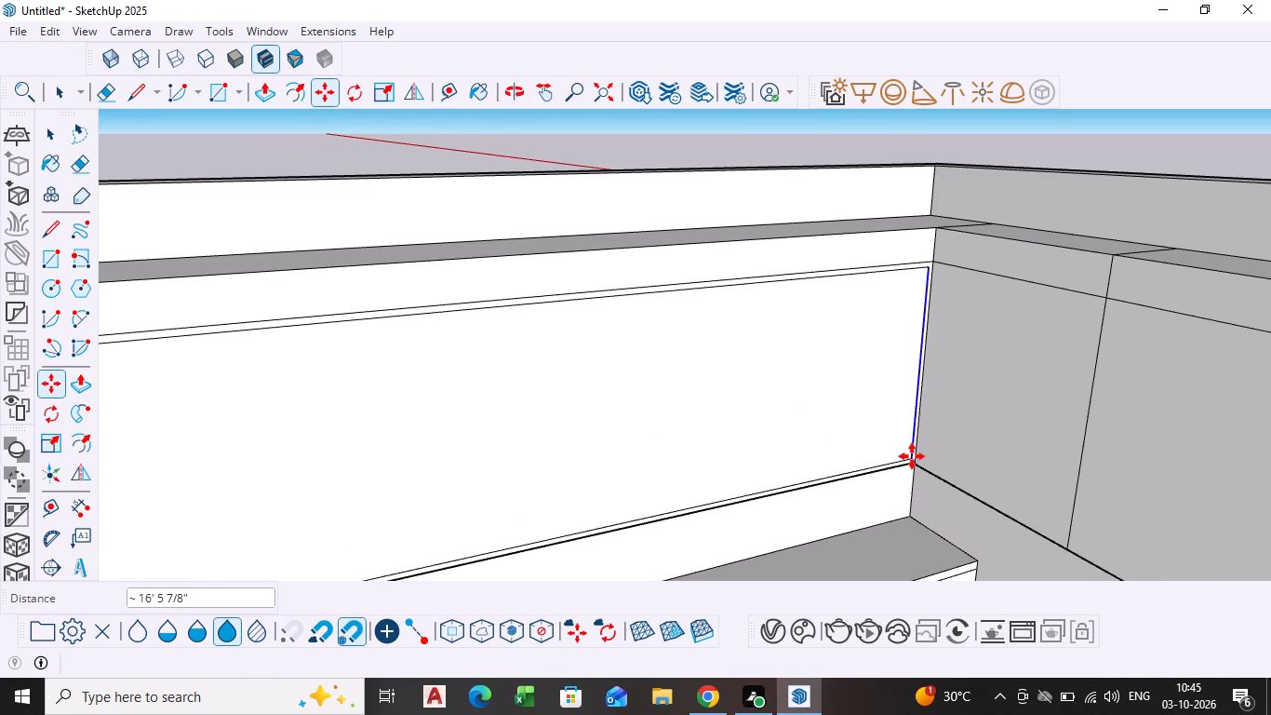
Divide the copied vertical edge's run into six equal spacings to form evenly spaced dividers across the long cabinet front.
key(slash)
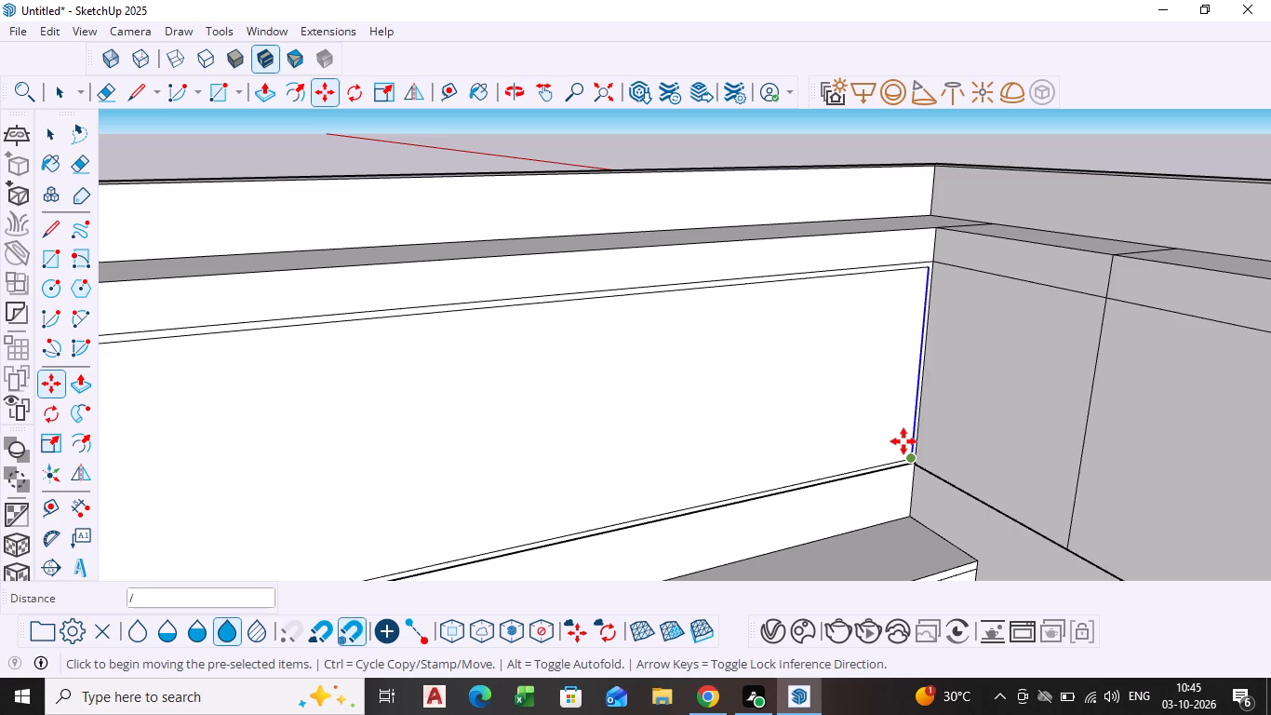
key(6)
key(Return)
scroll(902, 441, down, 5)
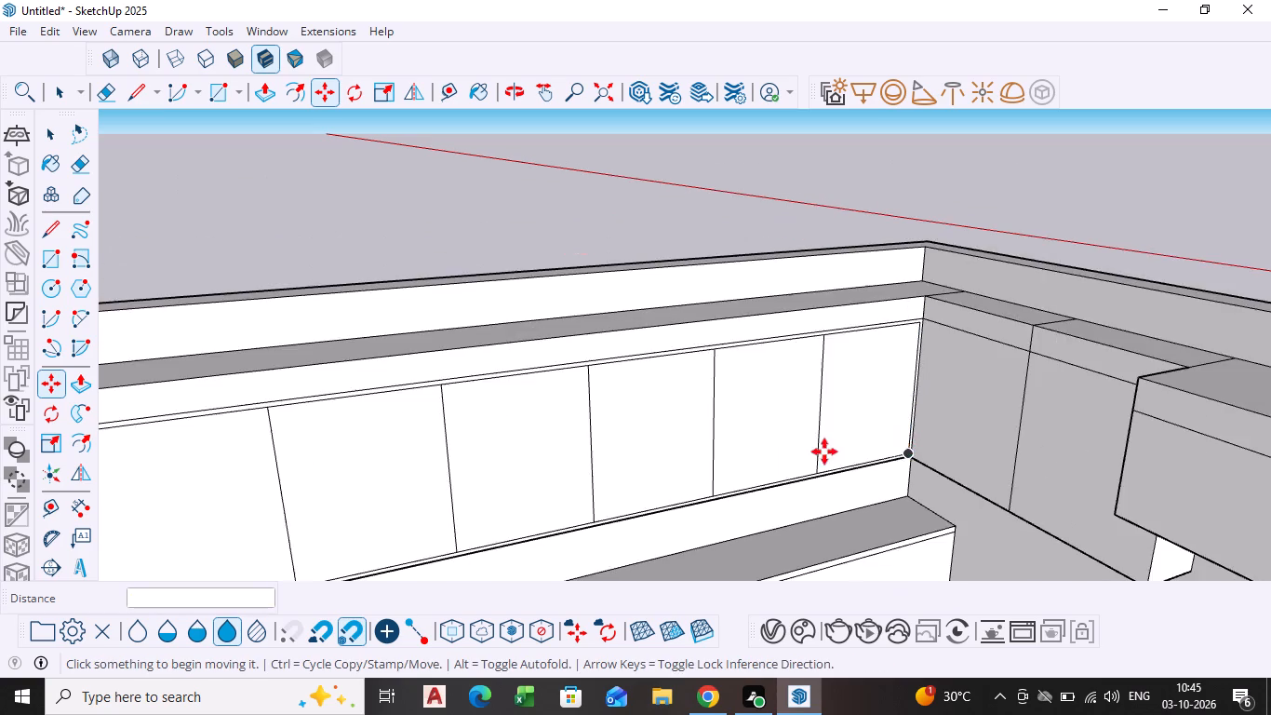
scroll(824, 452, down, 6)
middle_drag(741, 473, 701, 407)
scroll(645, 484, up, 4)
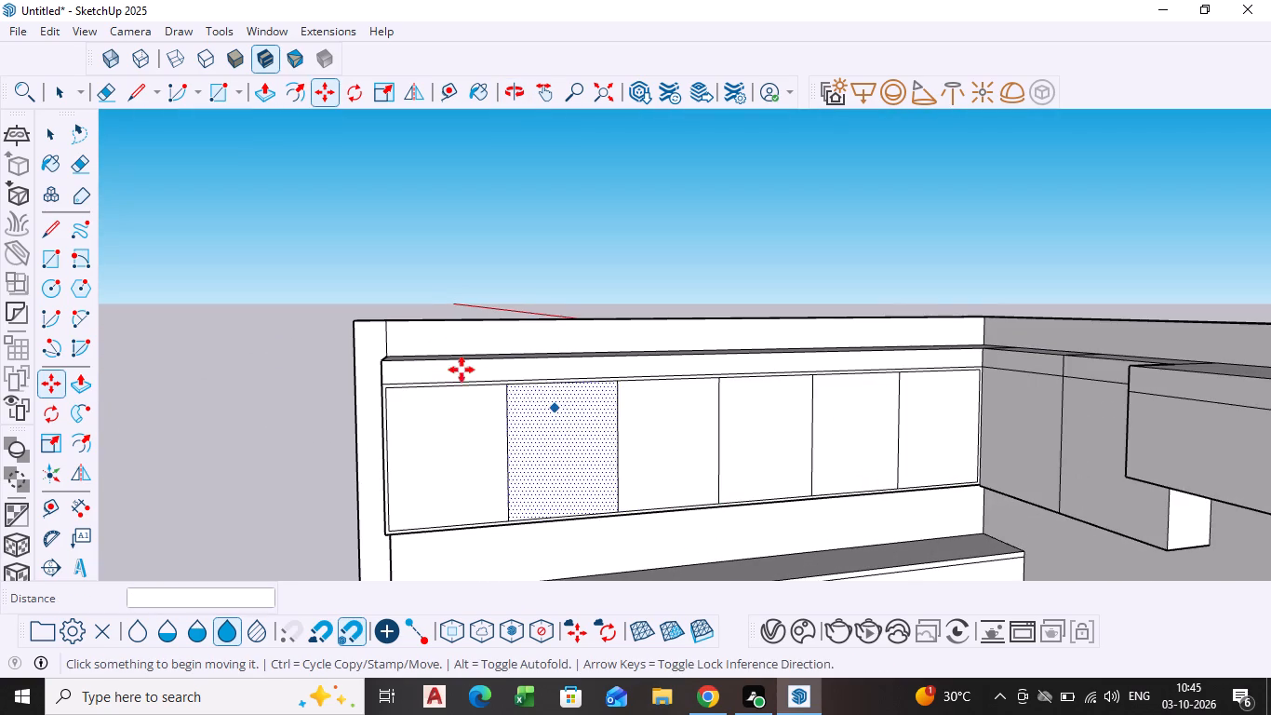
key(space)
Copy the divider nearest the cabinet's open end about 3/16" toward the open end, along the inset's lower edge.
scroll(409, 331, up, 5)
scroll(537, 496, down, 3)
shift+middle_drag(534, 475, 462, 313)
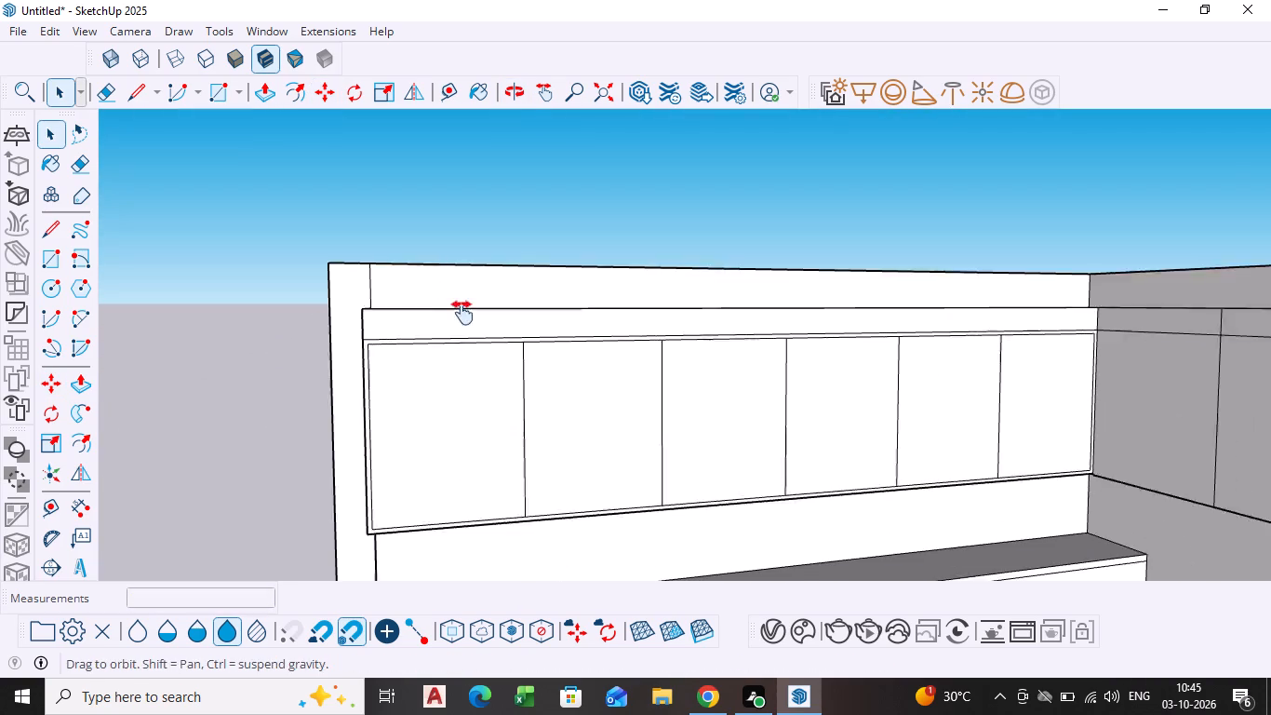
shift+middle_drag(462, 313, 446, 285)
scroll(478, 333, up, 4)
click(475, 353)
key(m)
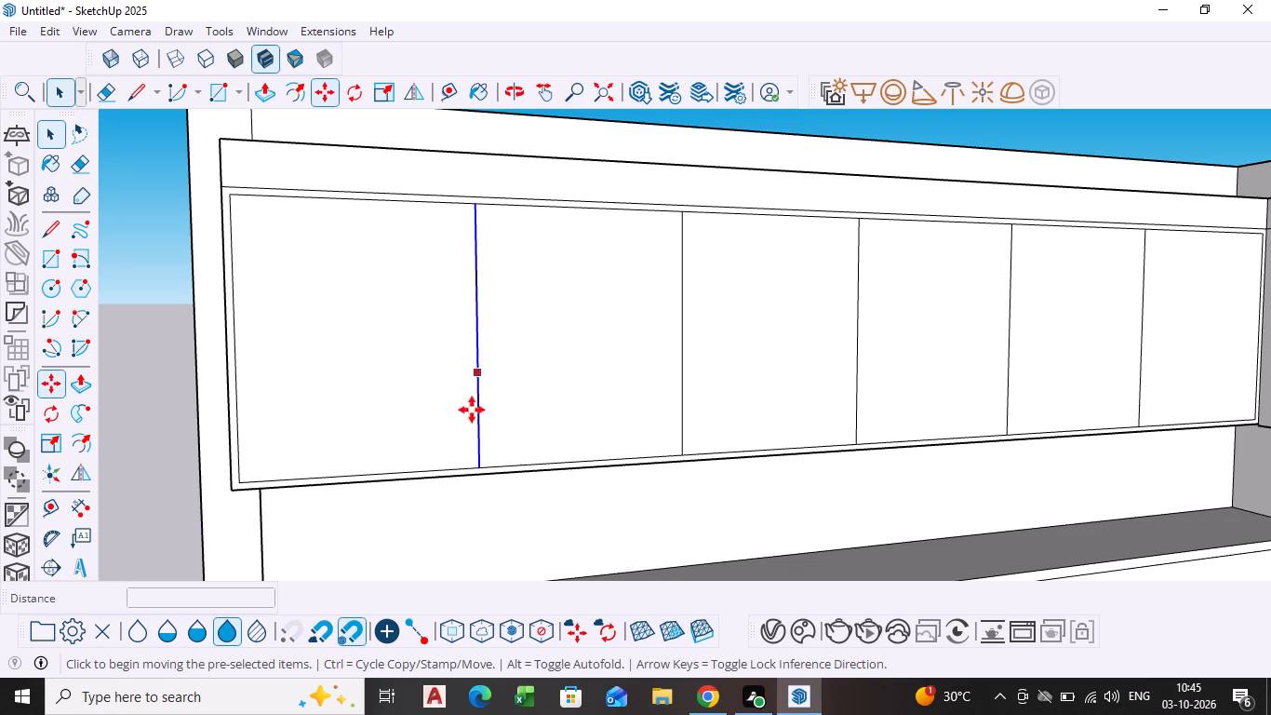
scroll(471, 454, up, 3)
click(485, 475)
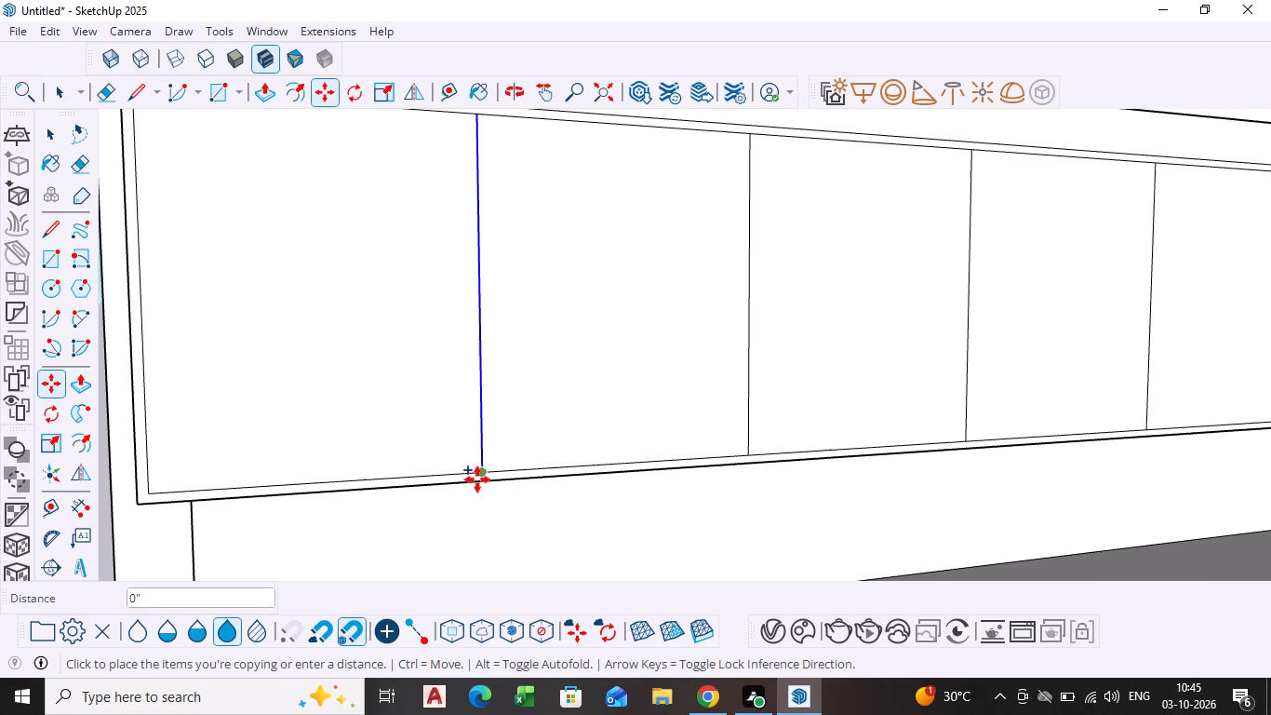
scroll(468, 474, up, 3)
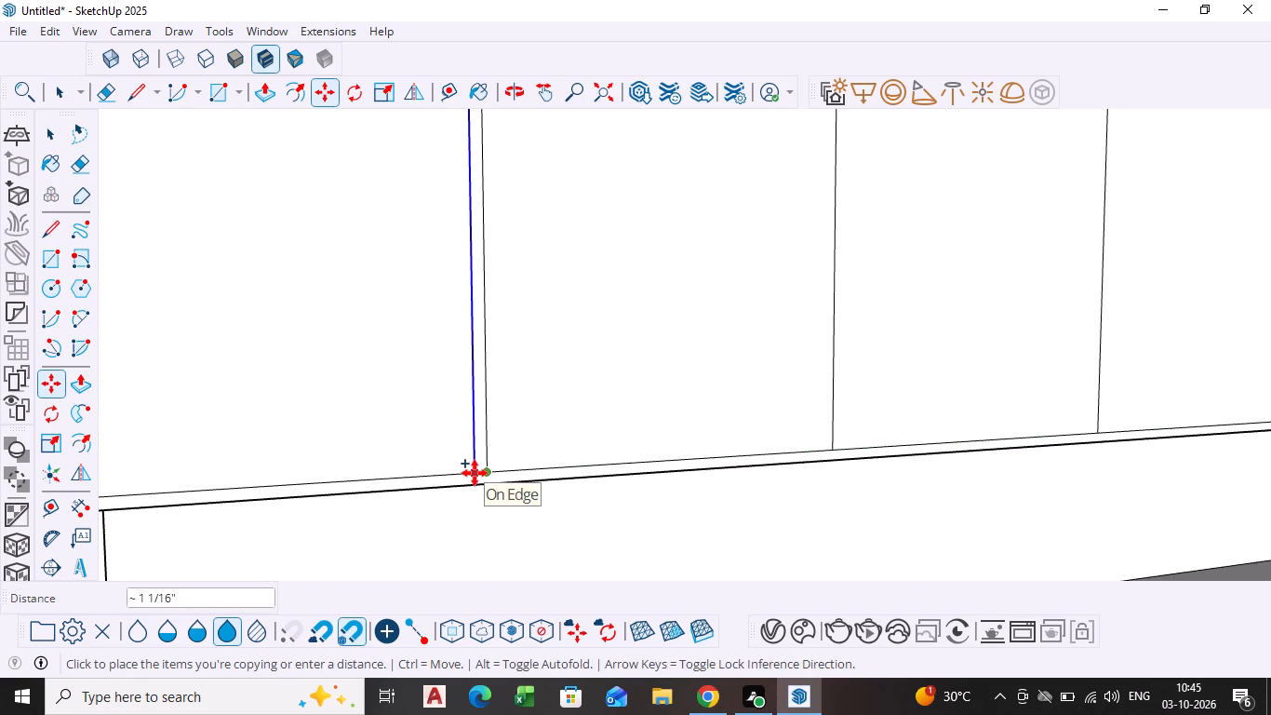
scroll(477, 476, up, 5)
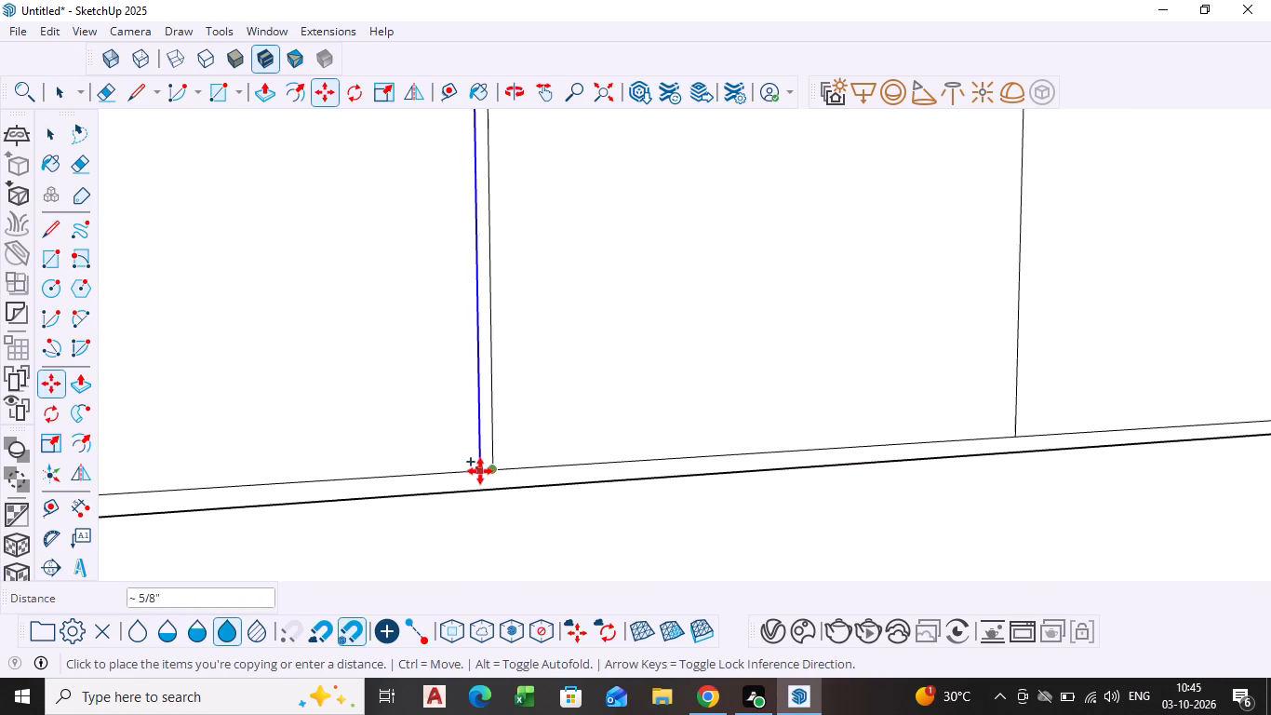
scroll(483, 470, up, 3)
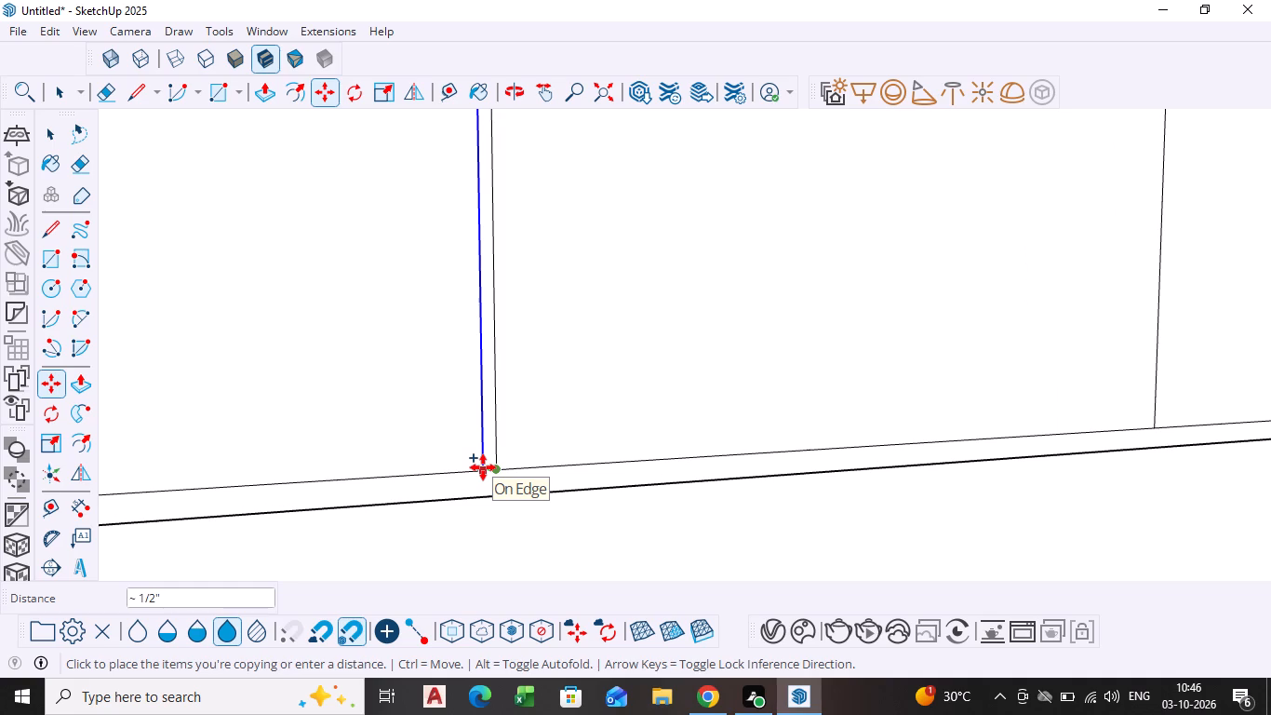
scroll(483, 467, up, 4)
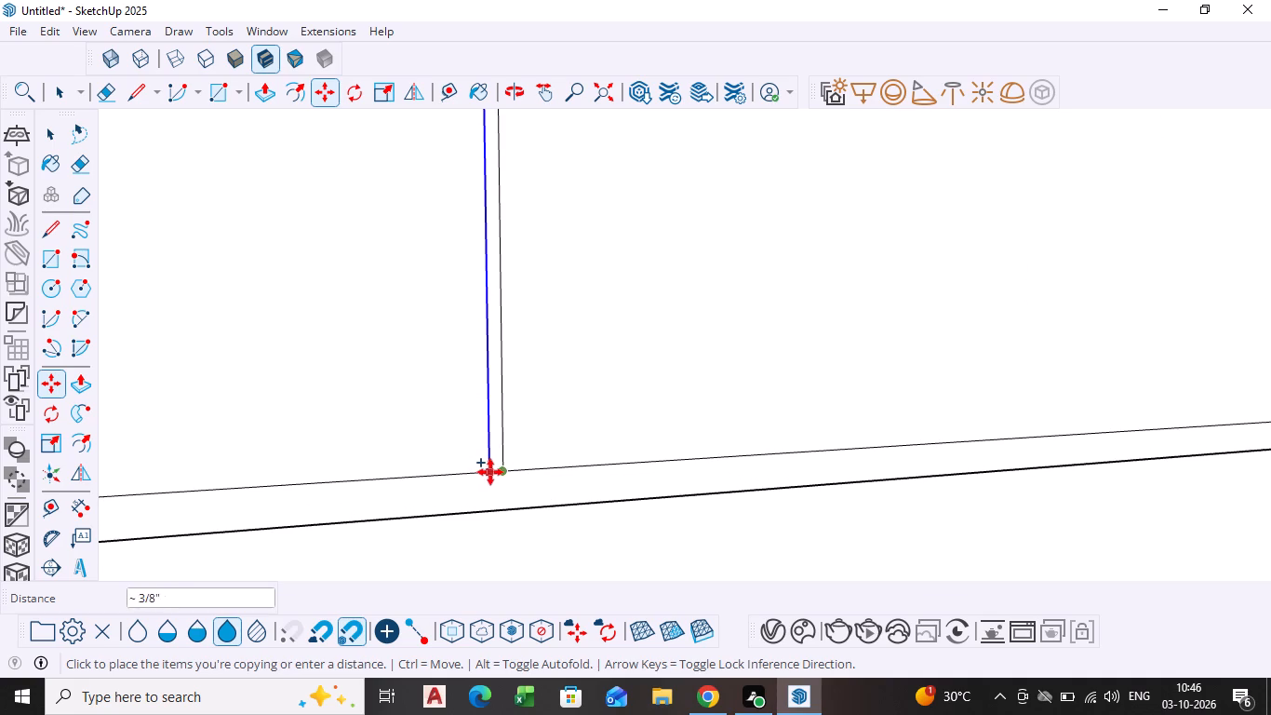
scroll(493, 472, up, 4)
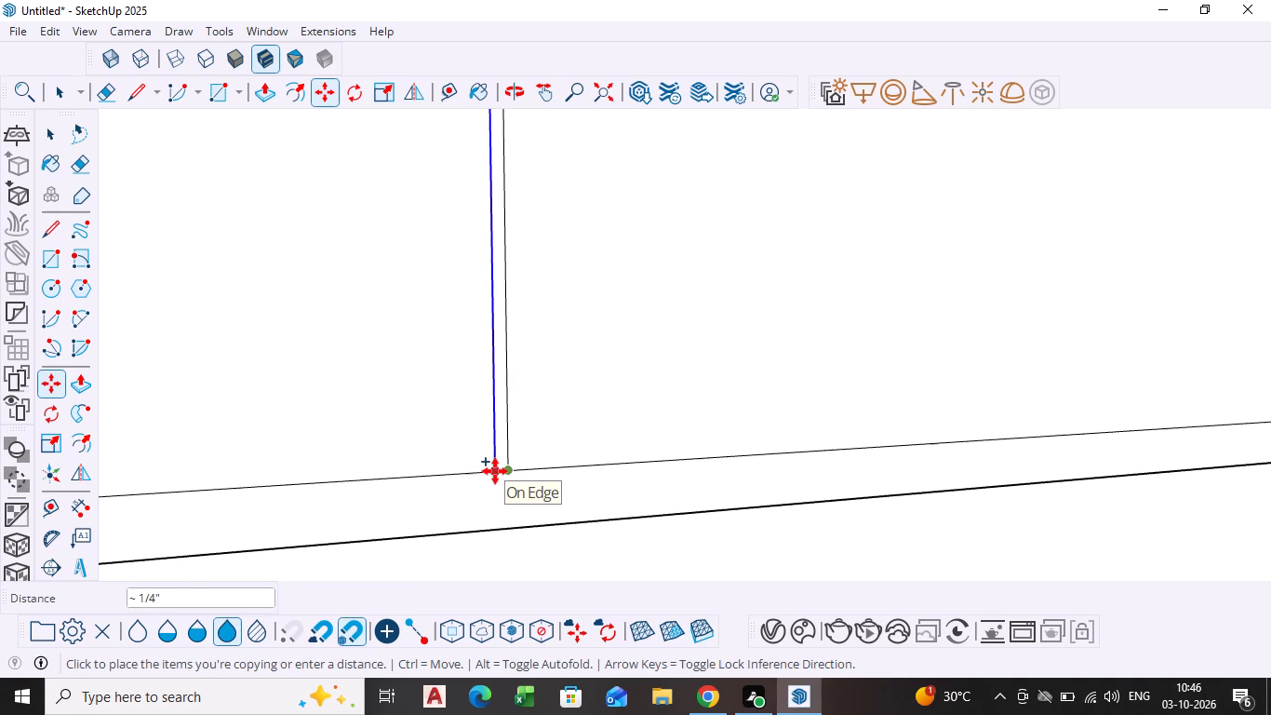
scroll(499, 471, up, 4)
click(499, 470)
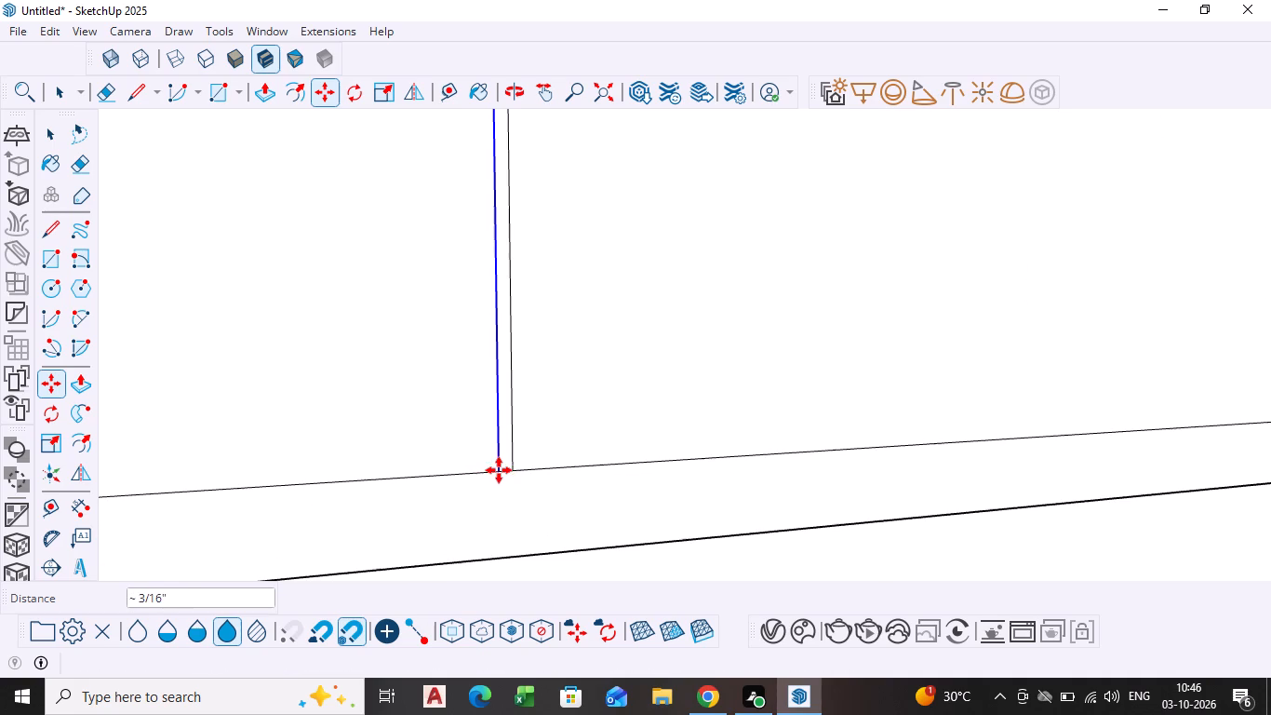
key(space)
Copy the new edge about 5/16" back along the inset's lower edge, past the original divider.
key(m)
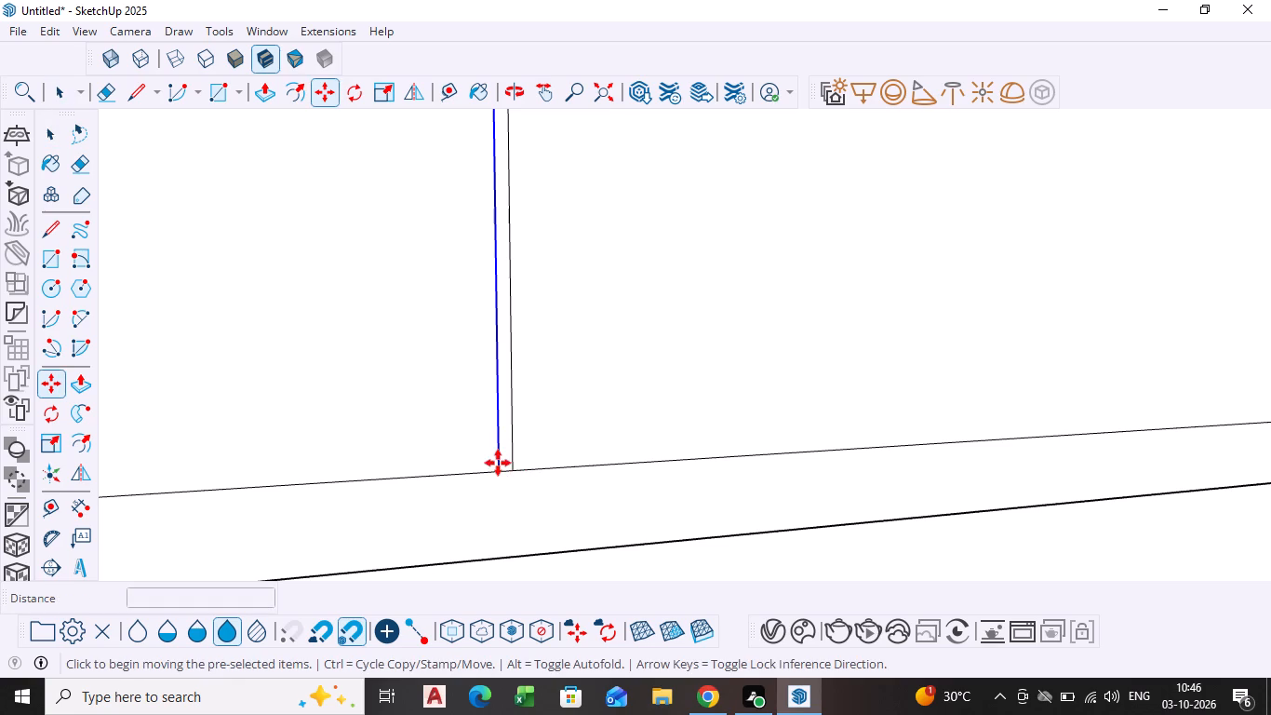
click(496, 467)
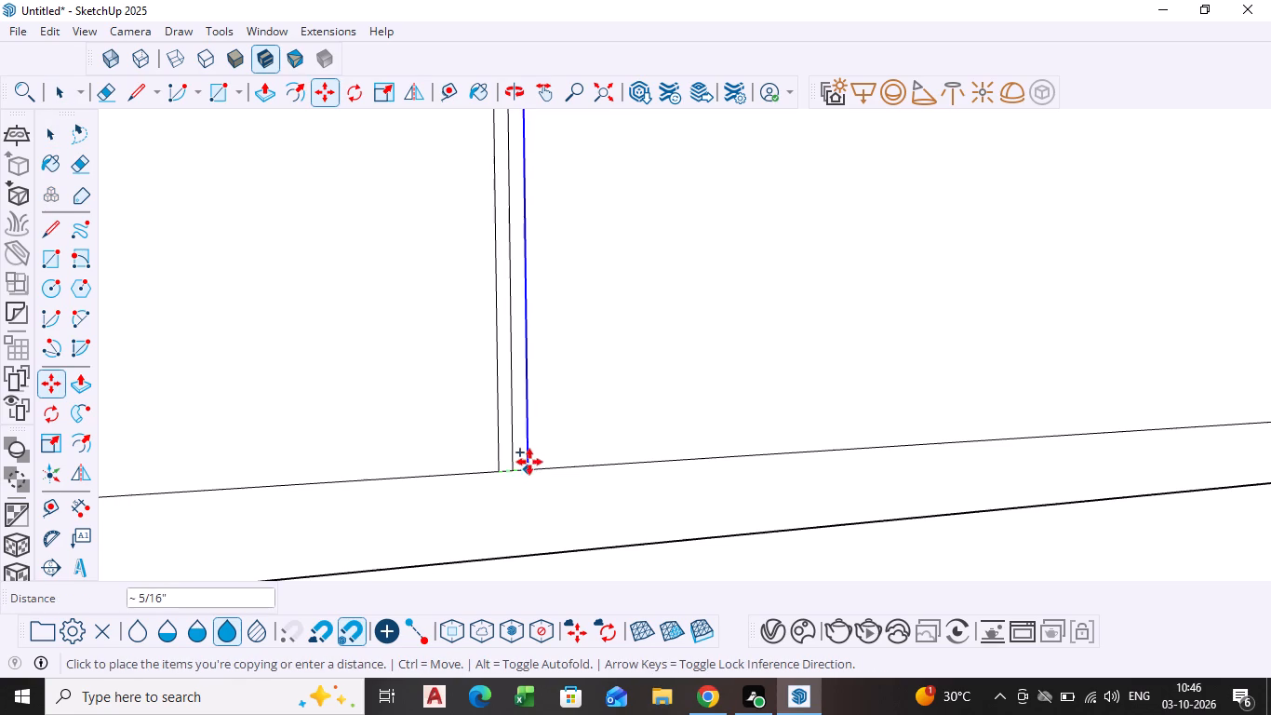
scroll(527, 476, up, 4)
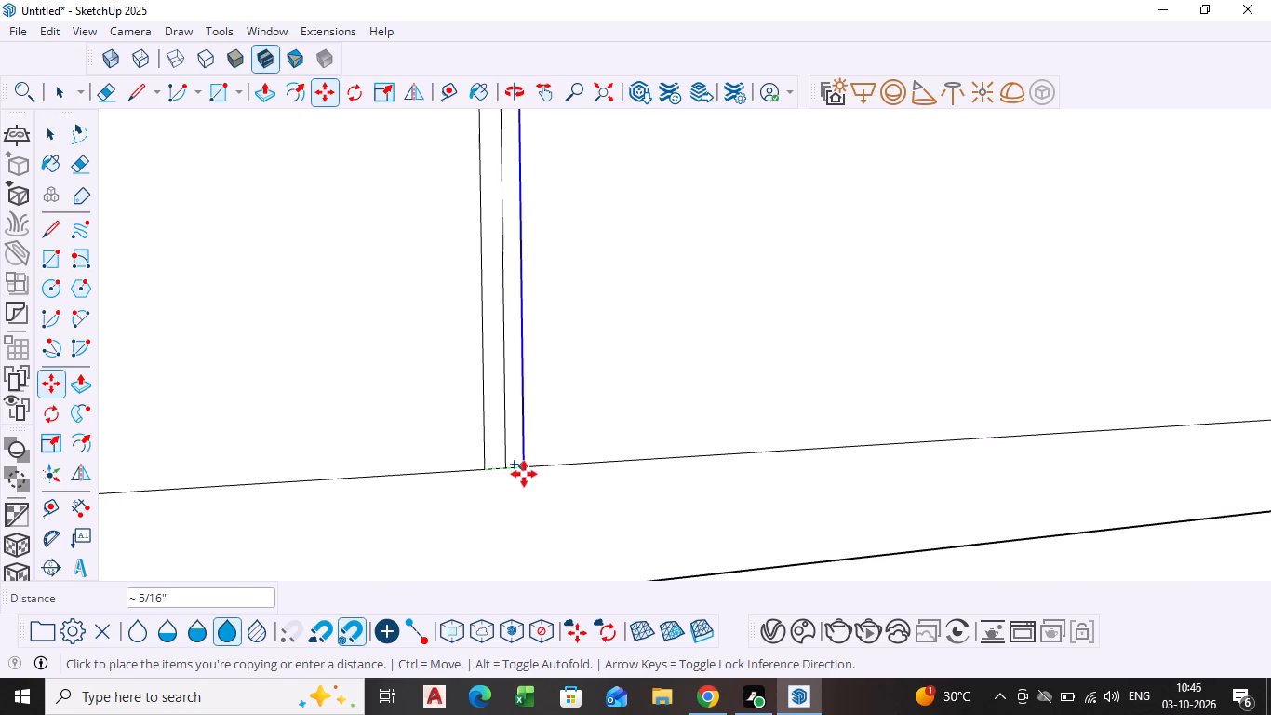
click(524, 469)
key(space)
Delete the original divider between the two closely spaced copied edges.
scroll(563, 441, down, 12)
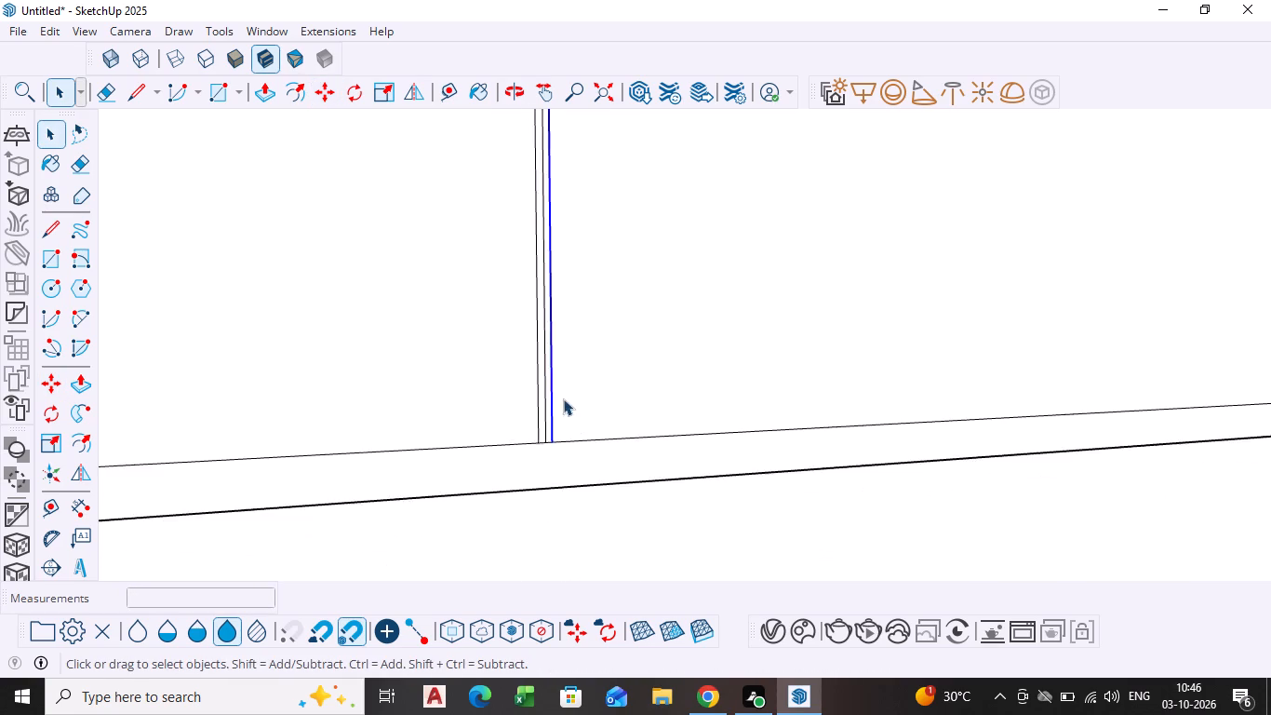
scroll(563, 398, down, 11)
middle_drag(577, 369, 506, 471)
scroll(502, 463, up, 5)
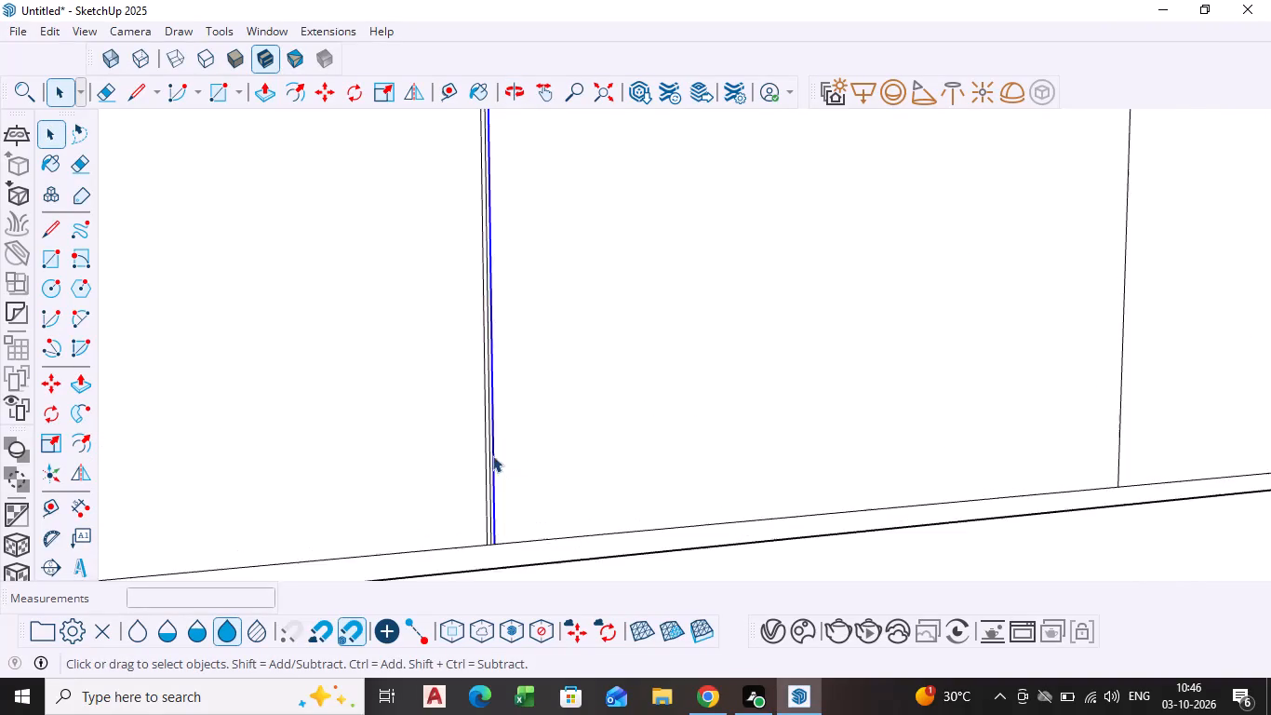
scroll(492, 455, up, 5)
click(493, 459)
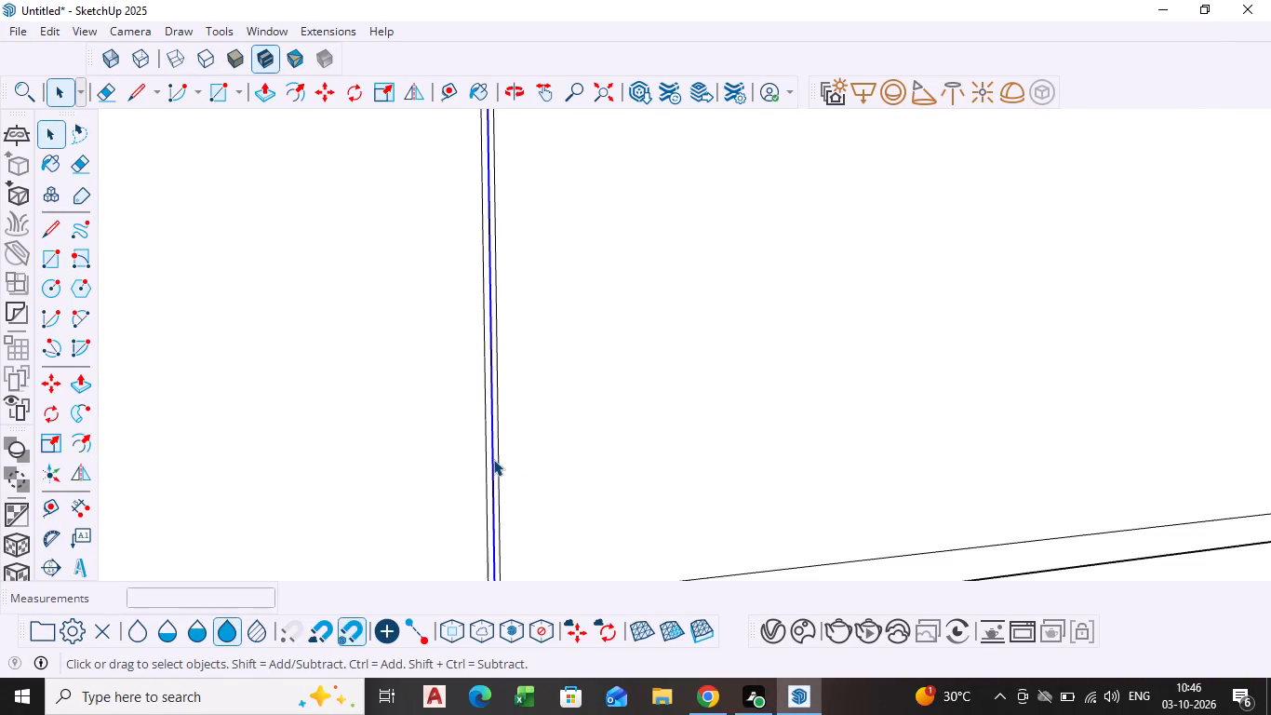
key(Delete)
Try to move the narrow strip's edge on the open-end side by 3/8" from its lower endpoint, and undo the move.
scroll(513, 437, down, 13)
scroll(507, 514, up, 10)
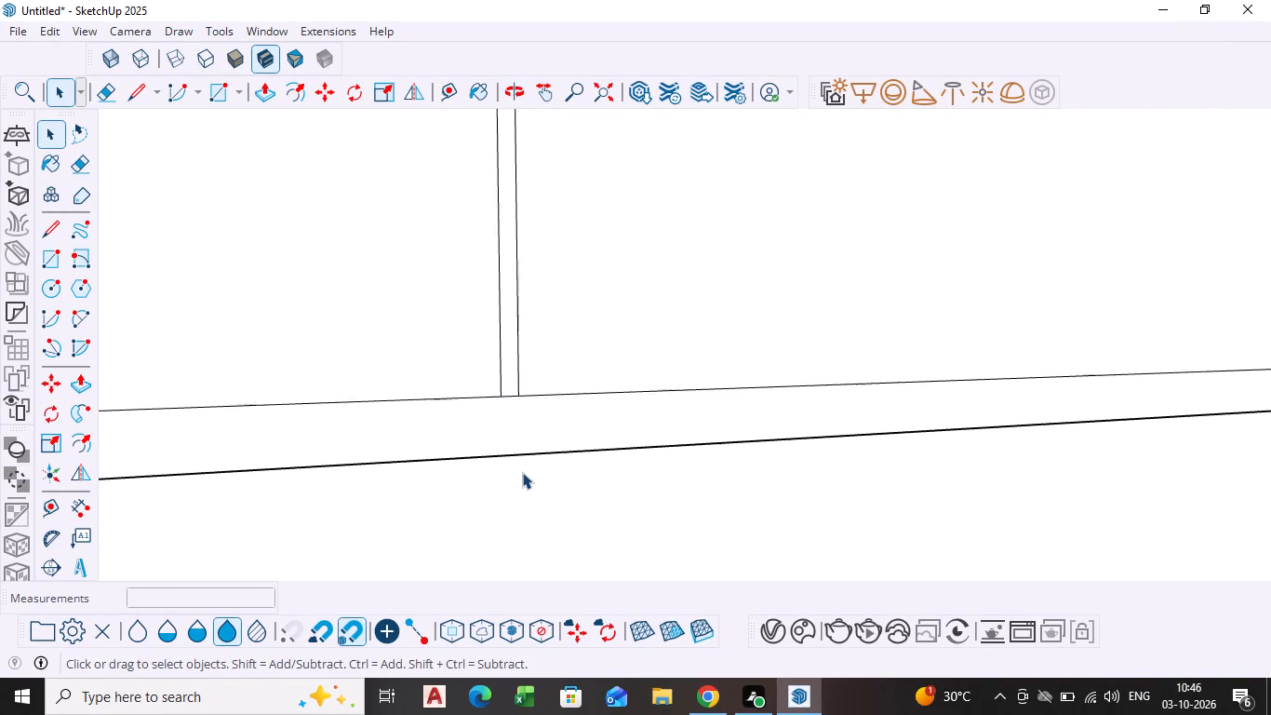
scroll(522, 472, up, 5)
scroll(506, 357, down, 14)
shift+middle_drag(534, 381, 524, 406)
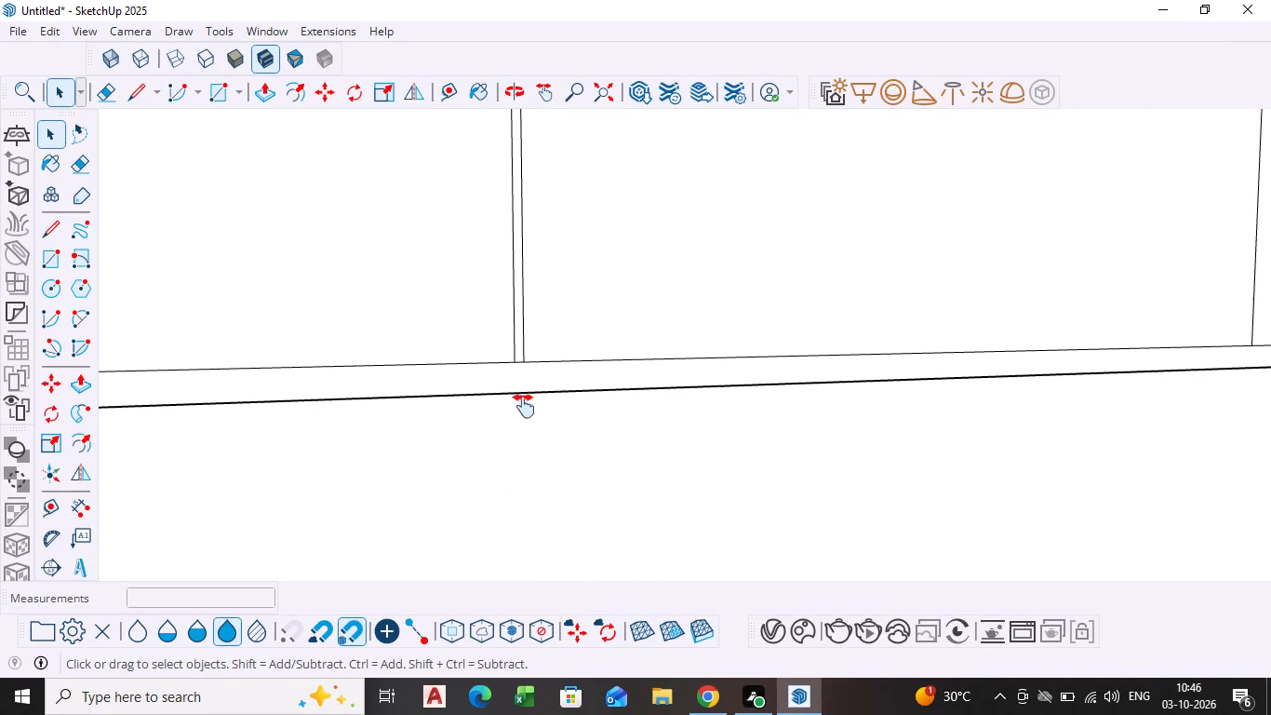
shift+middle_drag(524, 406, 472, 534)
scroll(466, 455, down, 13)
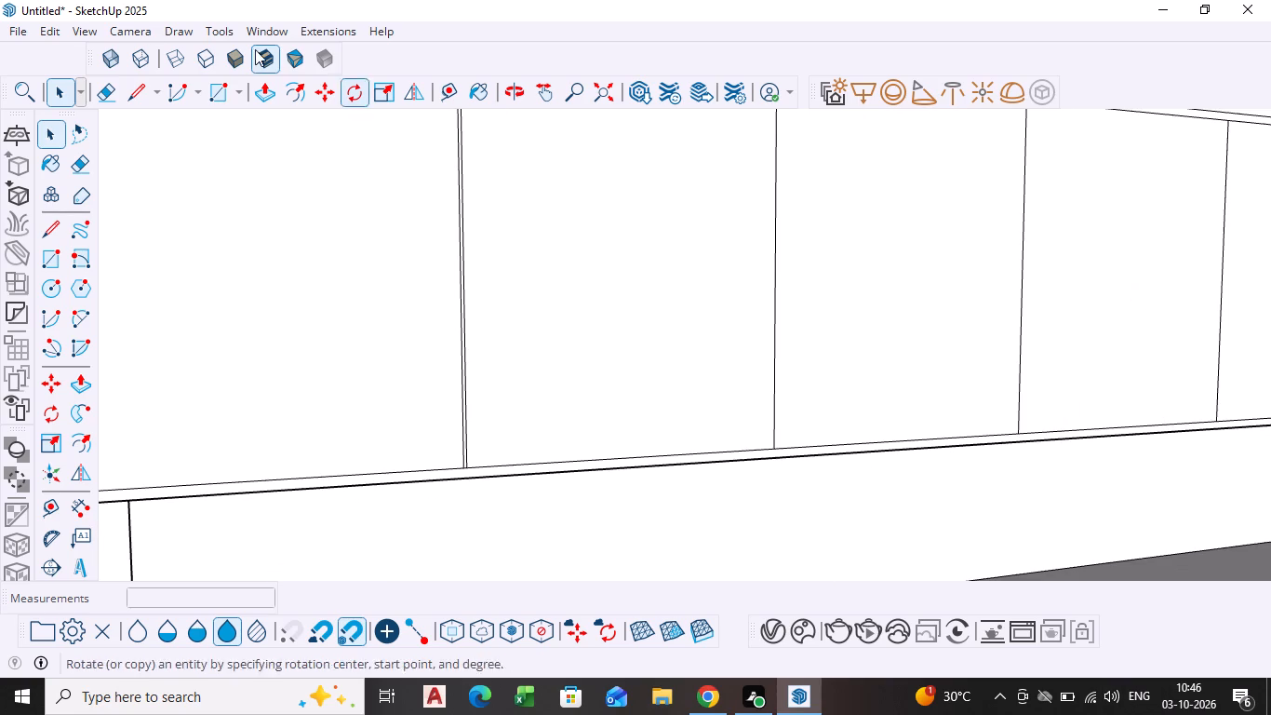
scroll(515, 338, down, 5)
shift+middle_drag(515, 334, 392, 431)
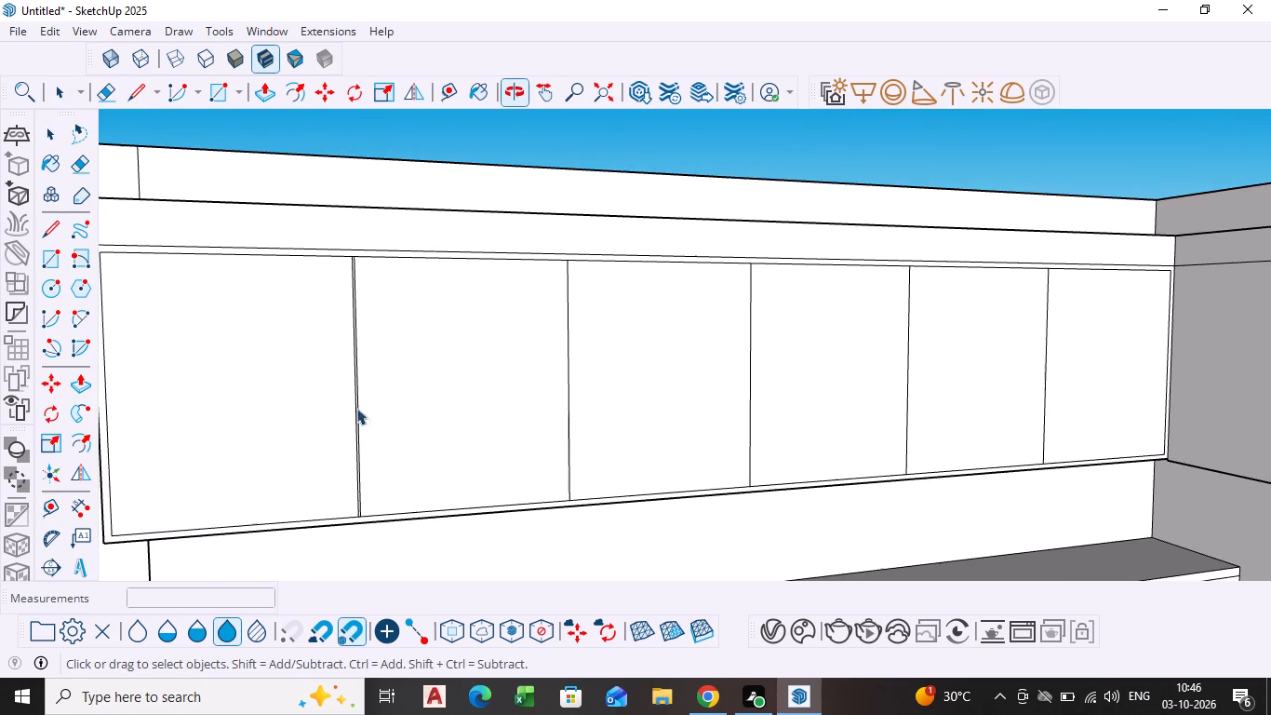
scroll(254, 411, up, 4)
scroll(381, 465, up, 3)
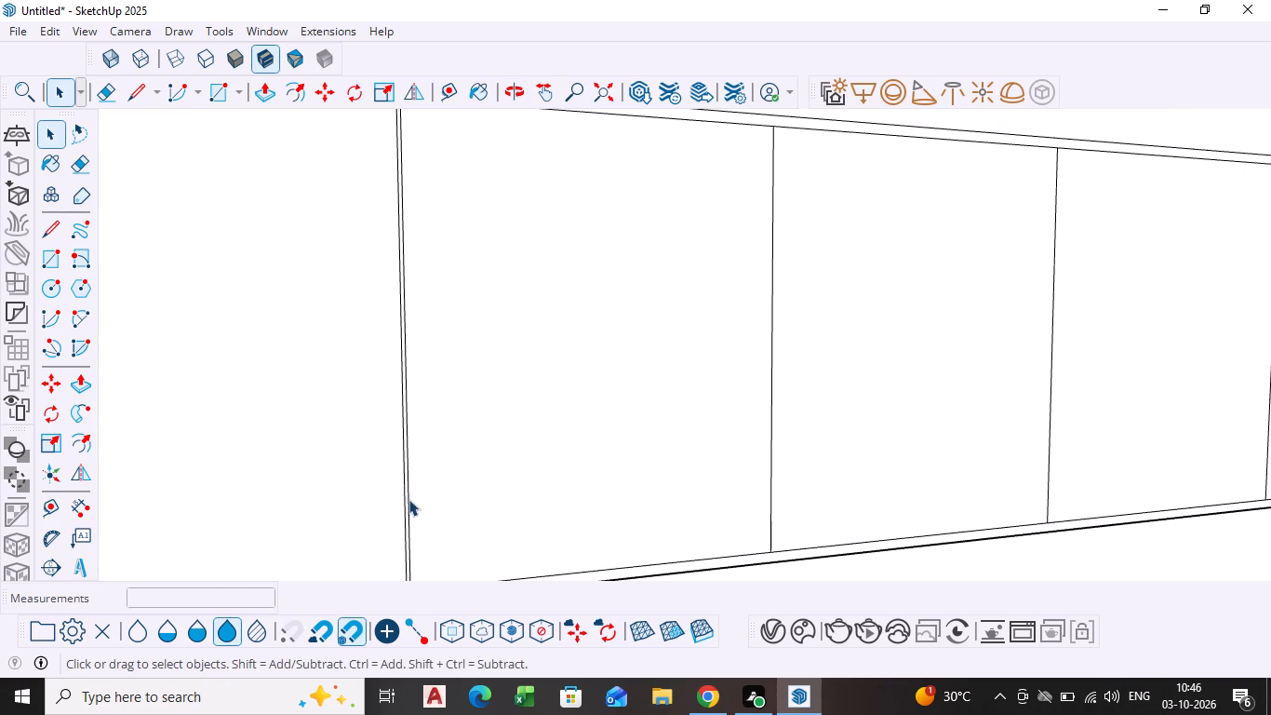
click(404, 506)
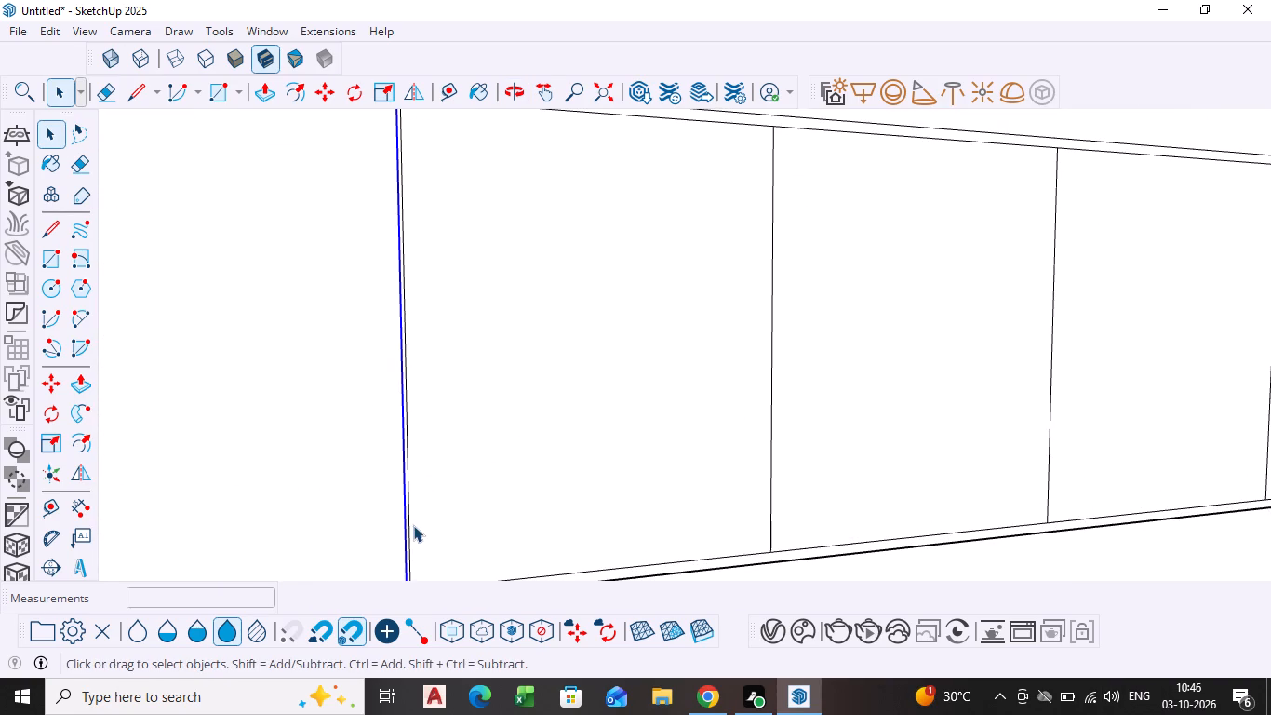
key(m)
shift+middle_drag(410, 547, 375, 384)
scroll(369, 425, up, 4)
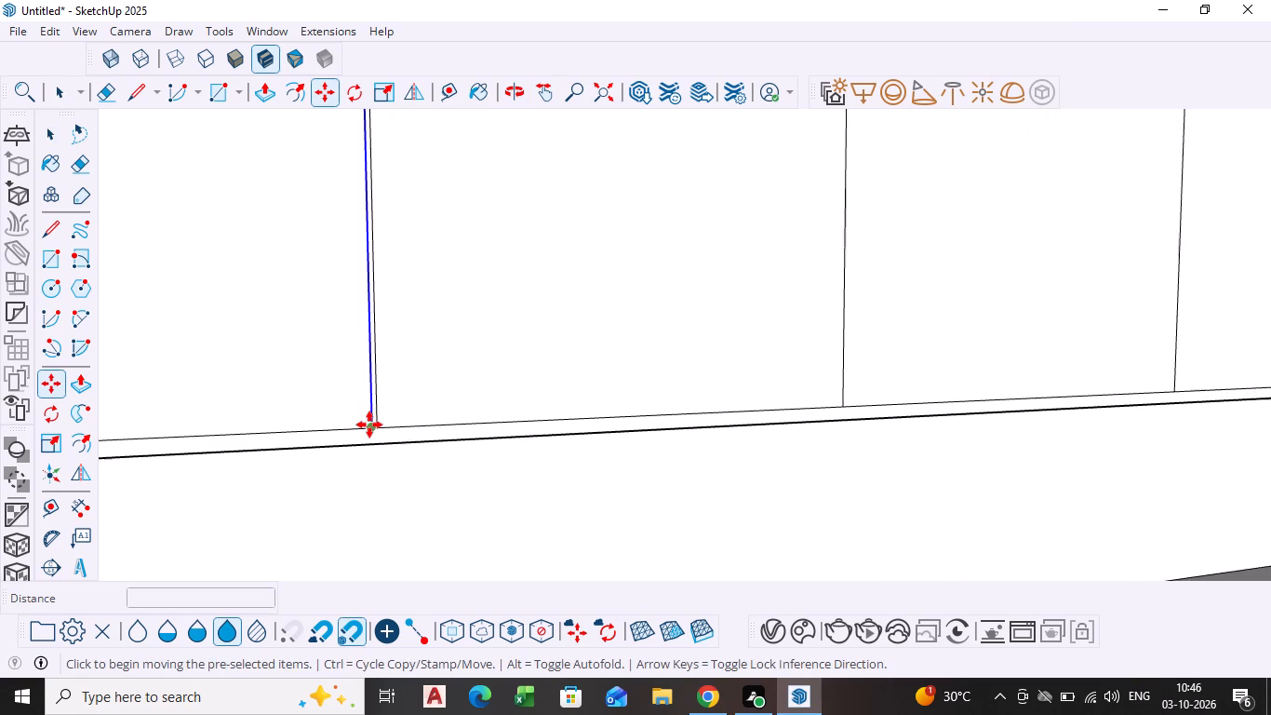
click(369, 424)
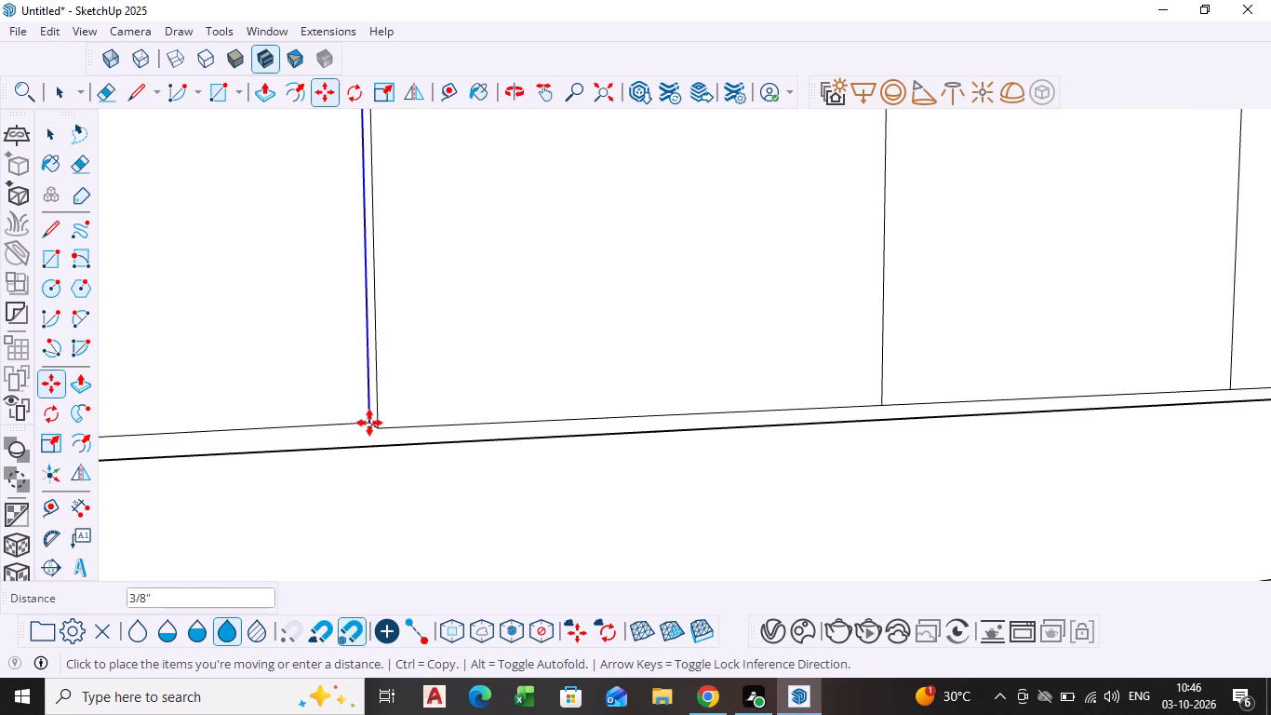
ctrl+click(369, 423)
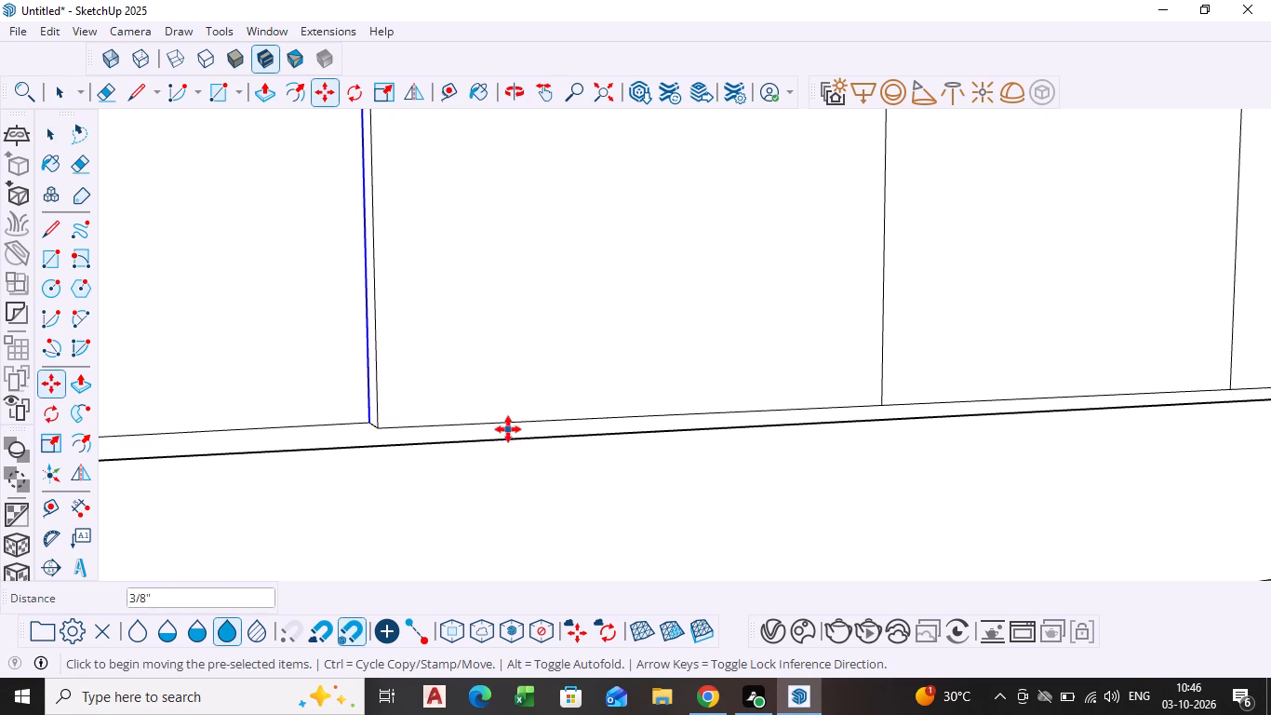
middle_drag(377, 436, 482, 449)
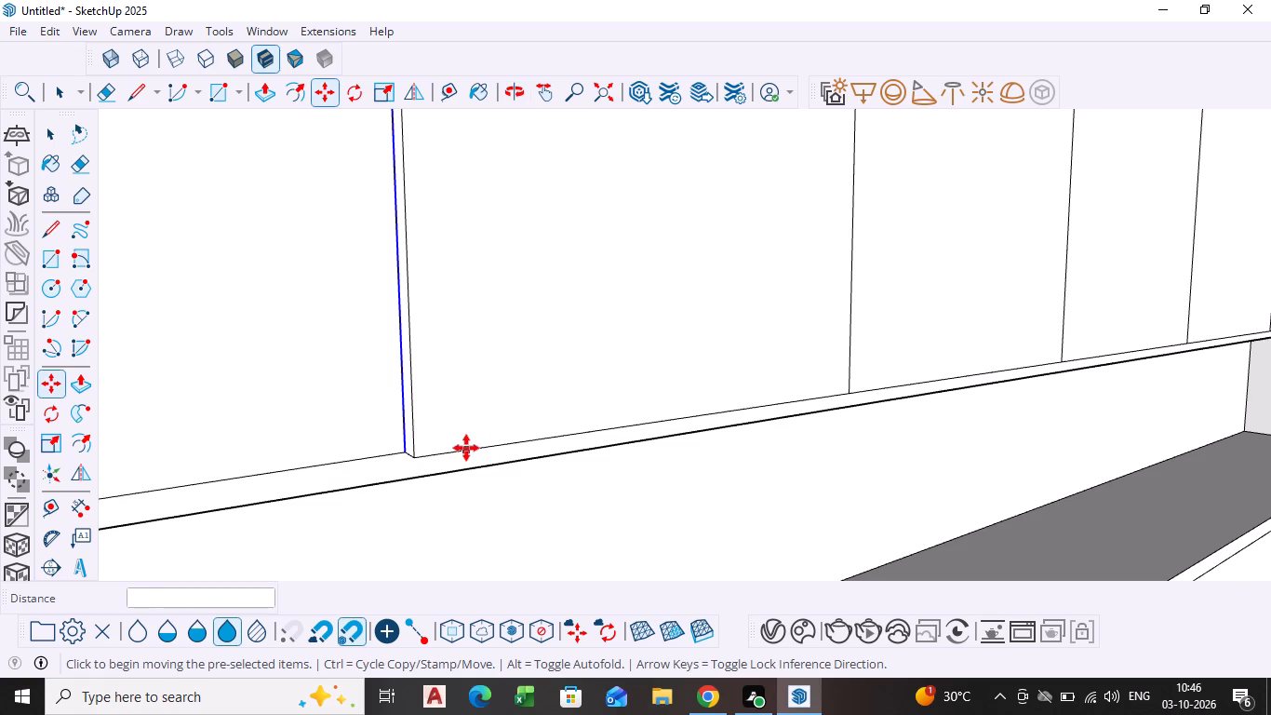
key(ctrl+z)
Copy the narrow strip's open-end-side edge about 13' 10" along the front to the cabinet front's edge at the adjoining wall.
scroll(408, 460, up, 3)
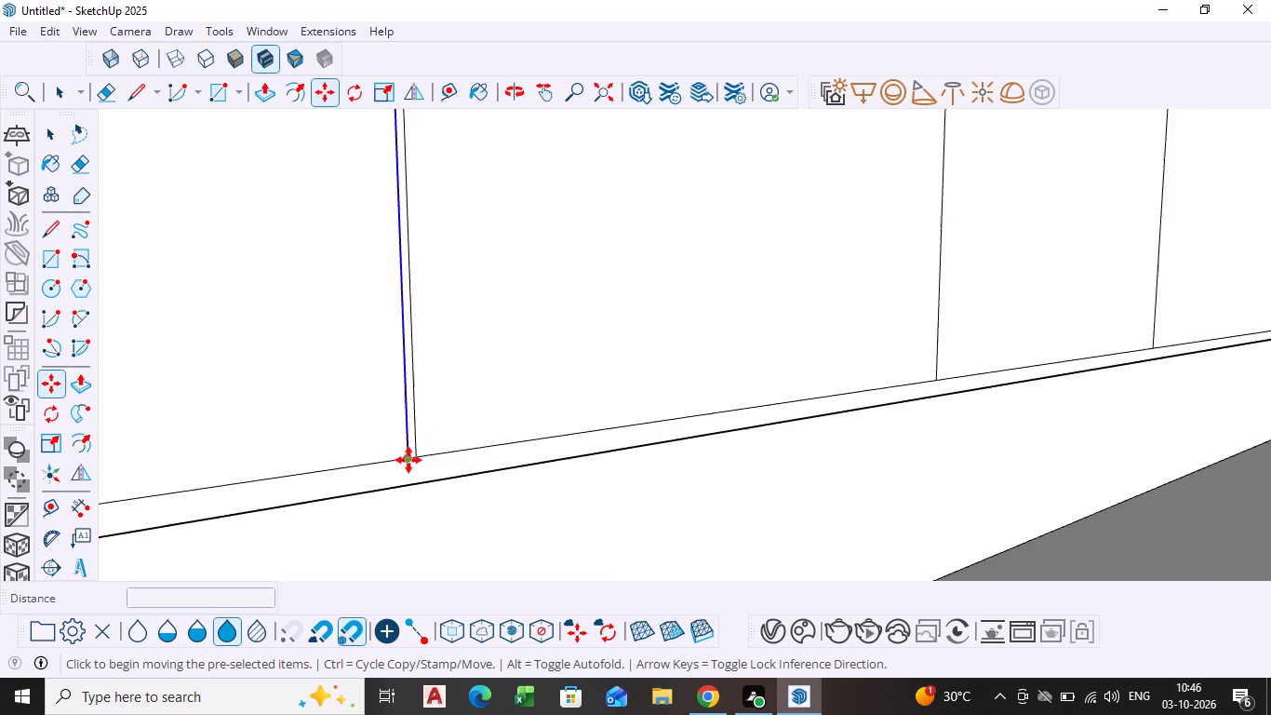
scroll(408, 460, up, 2)
click(408, 459)
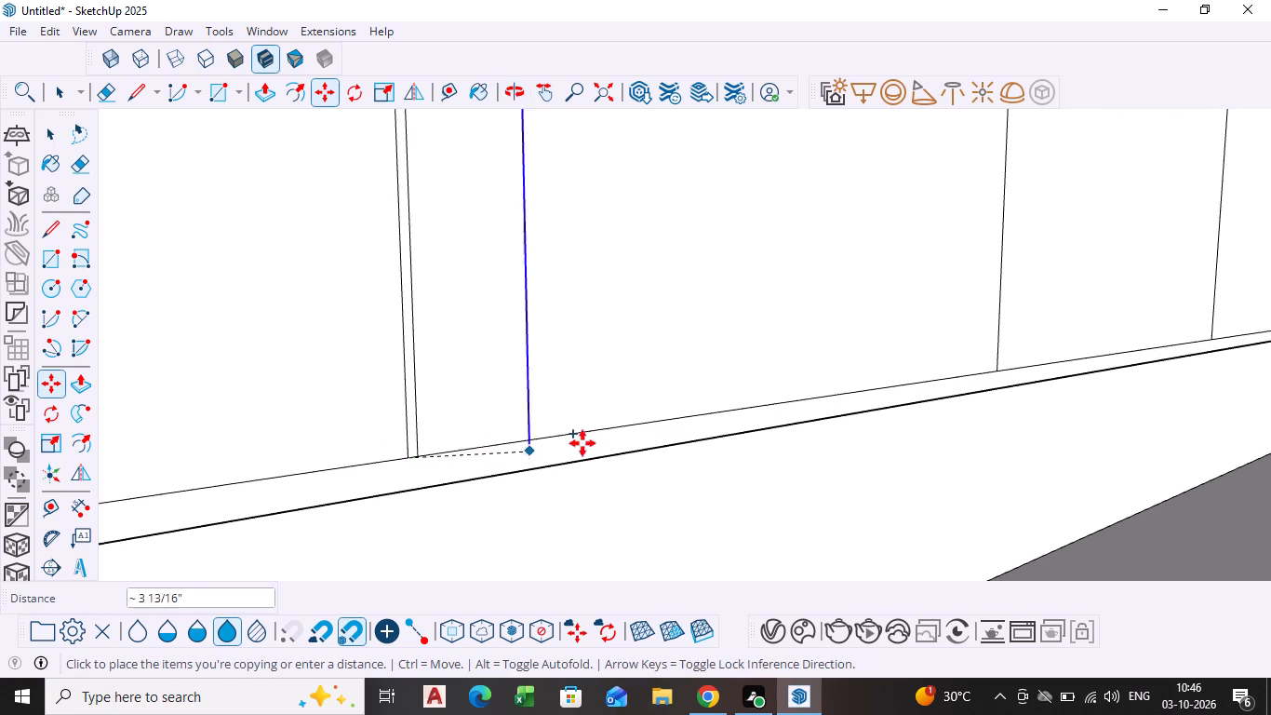
scroll(598, 439, down, 12)
shift+middle_drag(635, 431, 337, 479)
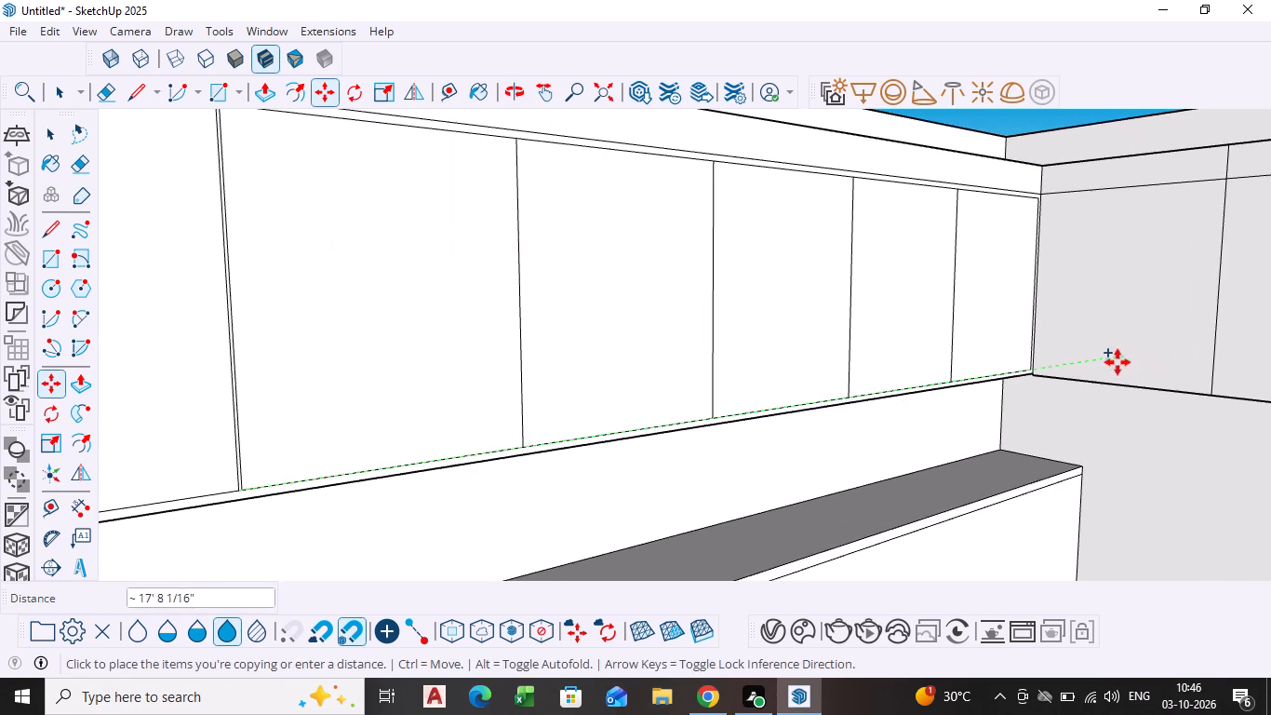
scroll(1117, 362, up, 3)
scroll(1018, 379, up, 13)
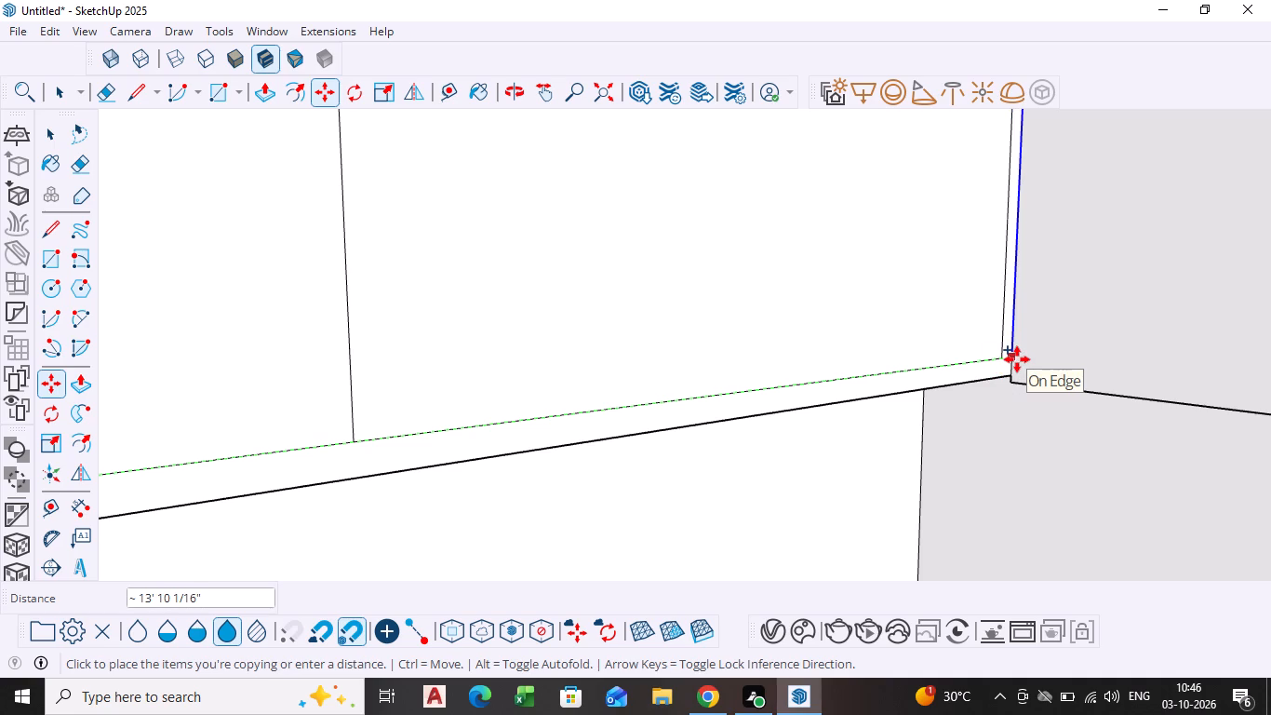
click(1017, 359)
key(5)
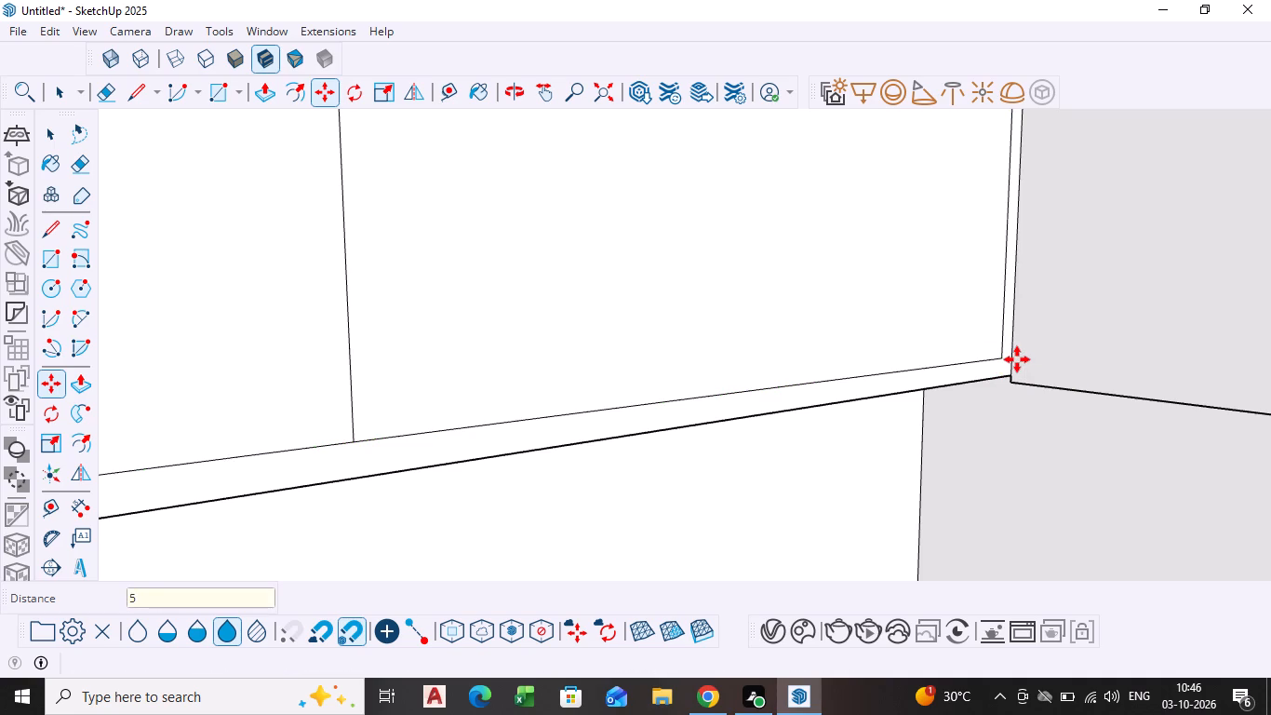
key(BackSpace)
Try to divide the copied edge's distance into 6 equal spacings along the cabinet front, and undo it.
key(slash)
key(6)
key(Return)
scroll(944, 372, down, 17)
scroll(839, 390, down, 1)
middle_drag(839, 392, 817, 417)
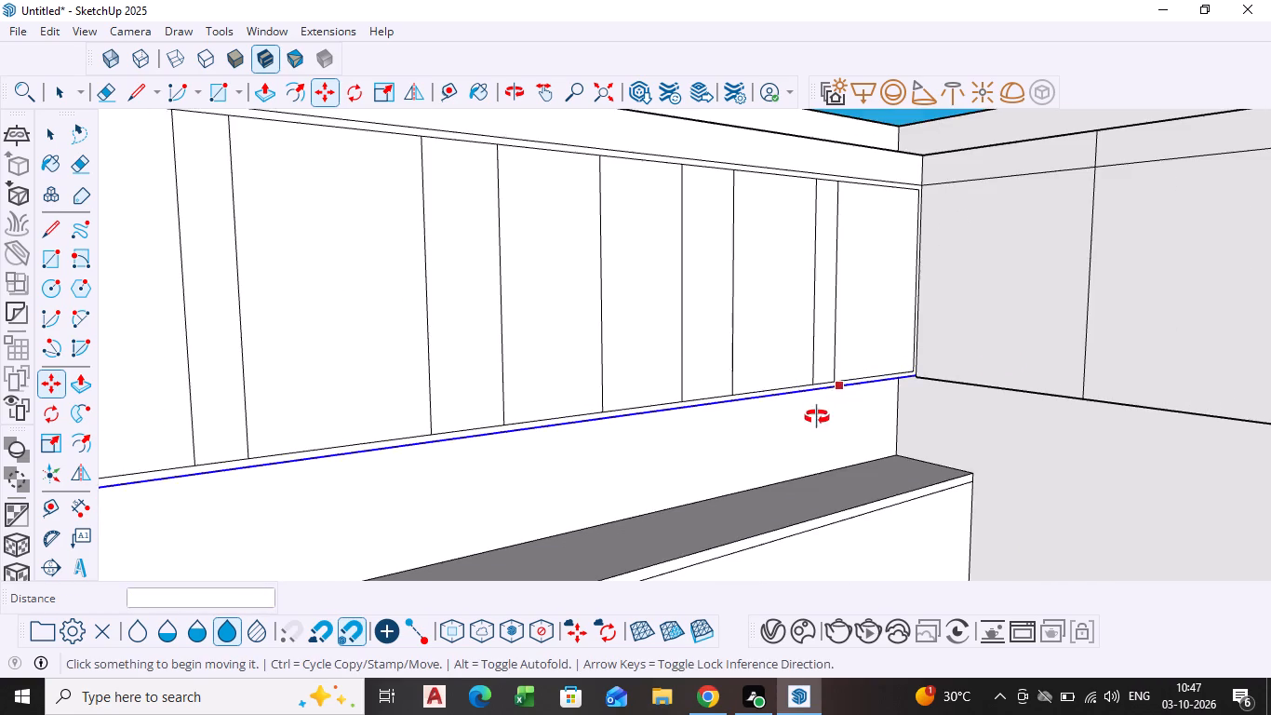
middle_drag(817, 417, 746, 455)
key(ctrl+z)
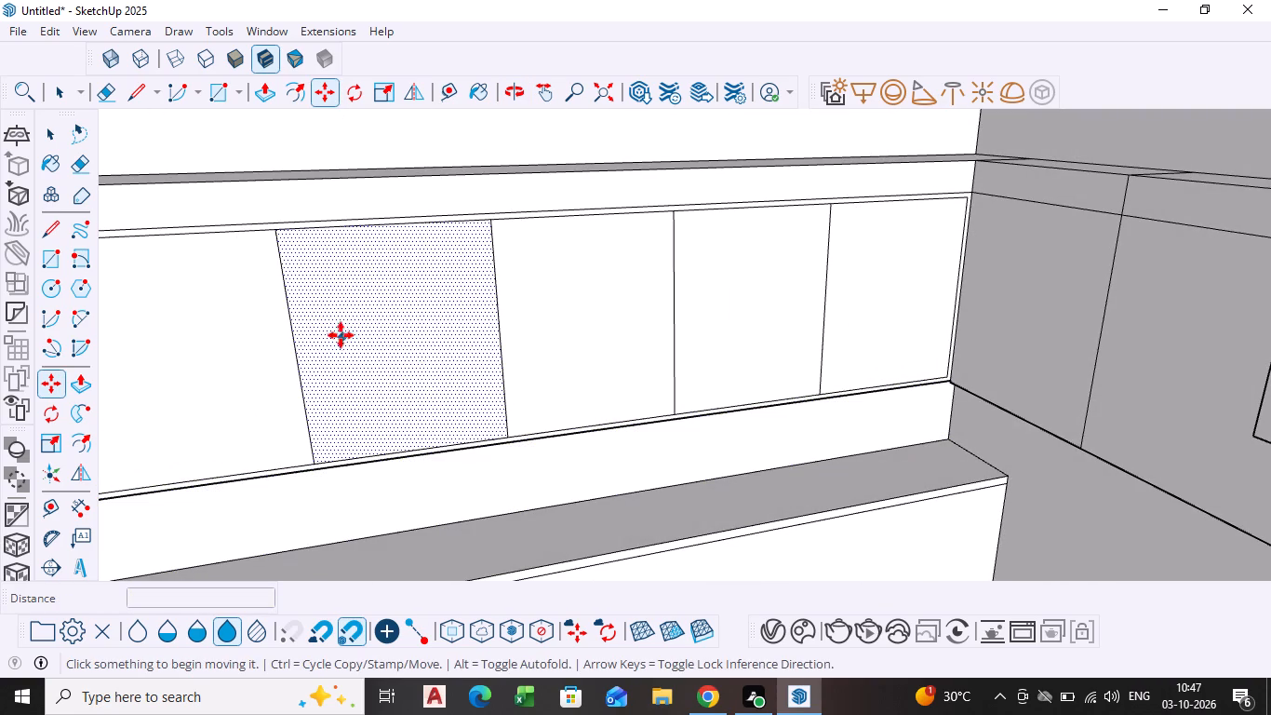
Copy the single divider beside the doubled one about 1/4" toward the cabinet's open end, along the inset's lower edge.
key(space)
scroll(290, 419, up, 8)
scroll(301, 403, down, 1)
middle_click(301, 403)
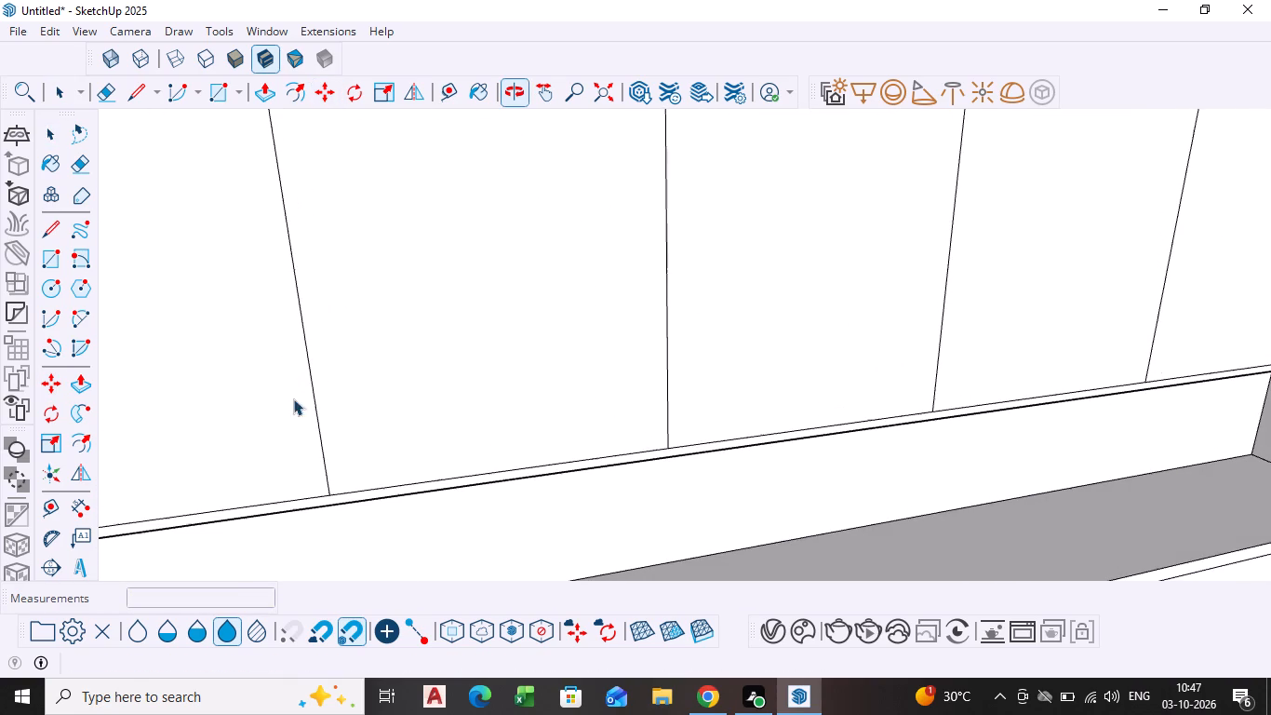
scroll(308, 384, down, 16)
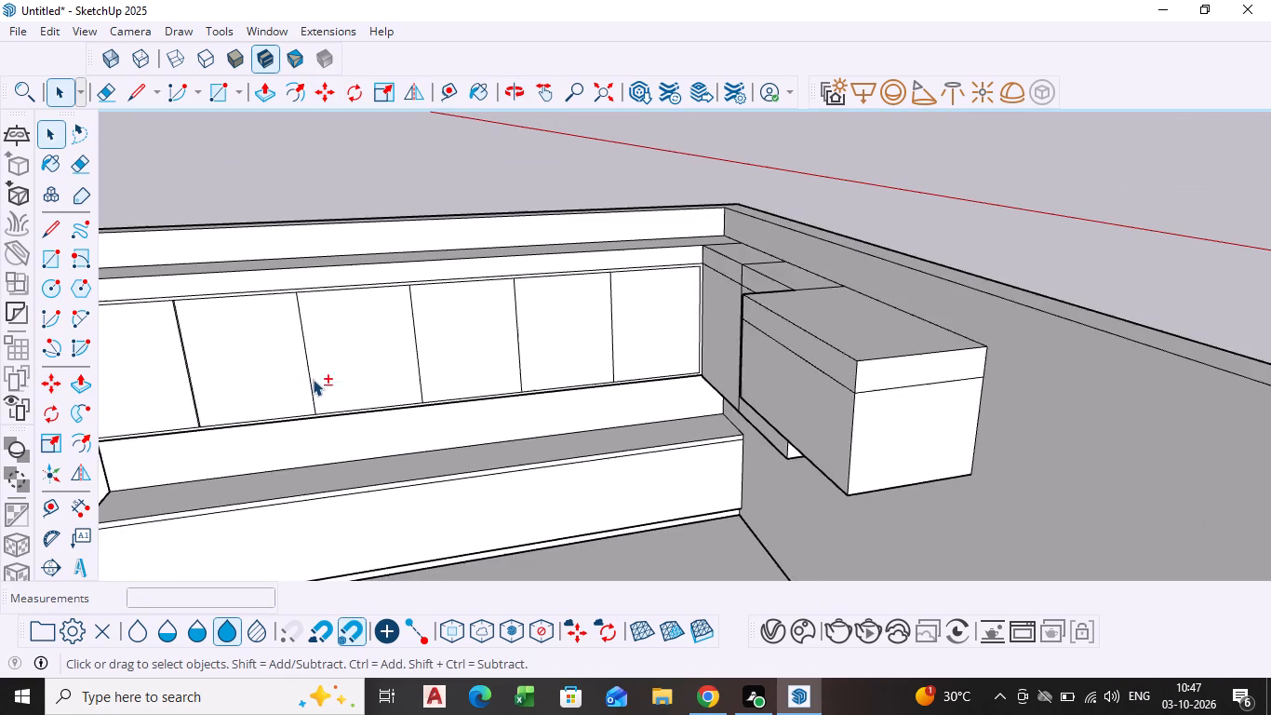
shift+middle_drag(313, 379, 404, 379)
scroll(301, 394, up, 5)
middle_drag(289, 396, 314, 345)
scroll(470, 360, up, 2)
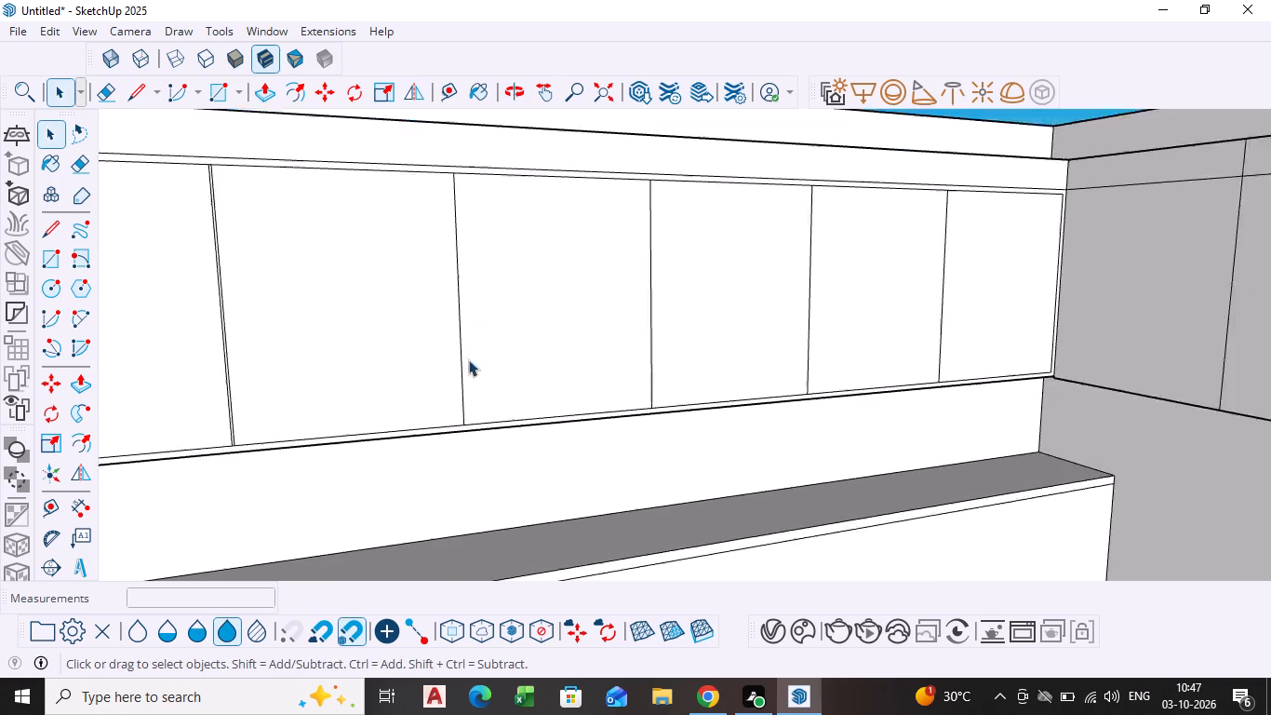
scroll(468, 359, up, 6)
click(459, 378)
key(m)
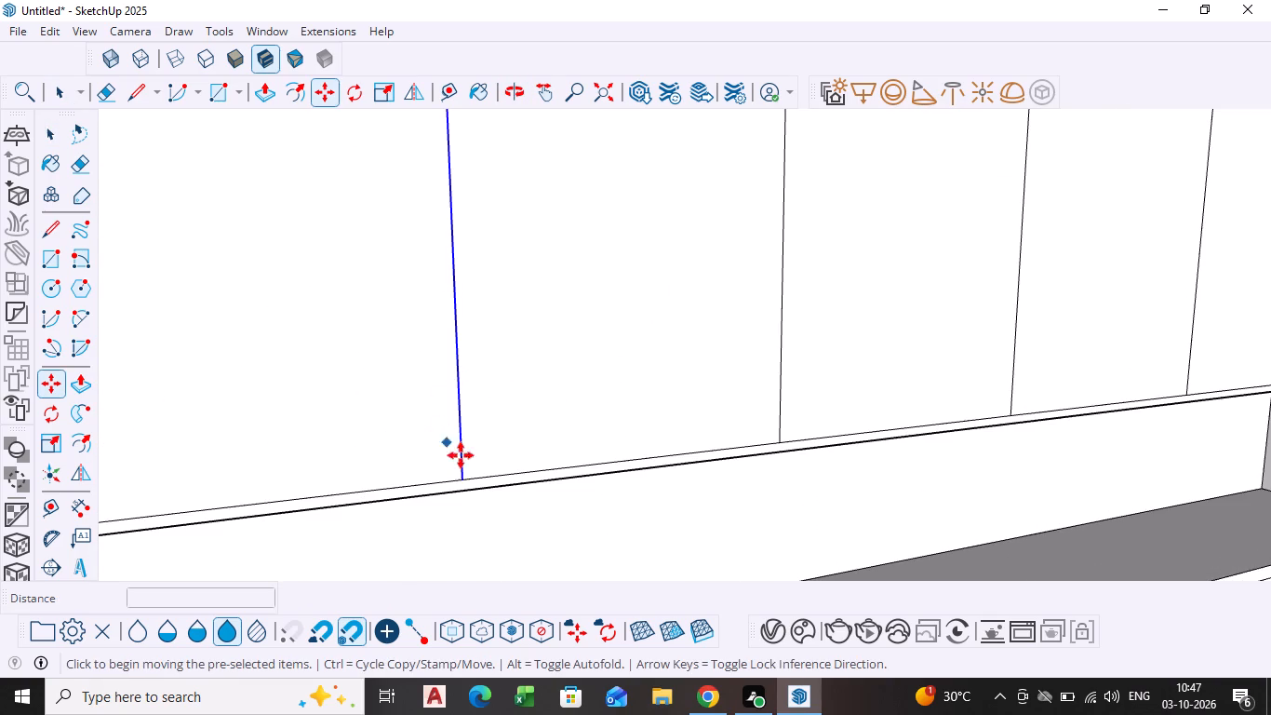
scroll(461, 456, up, 4)
click(461, 490)
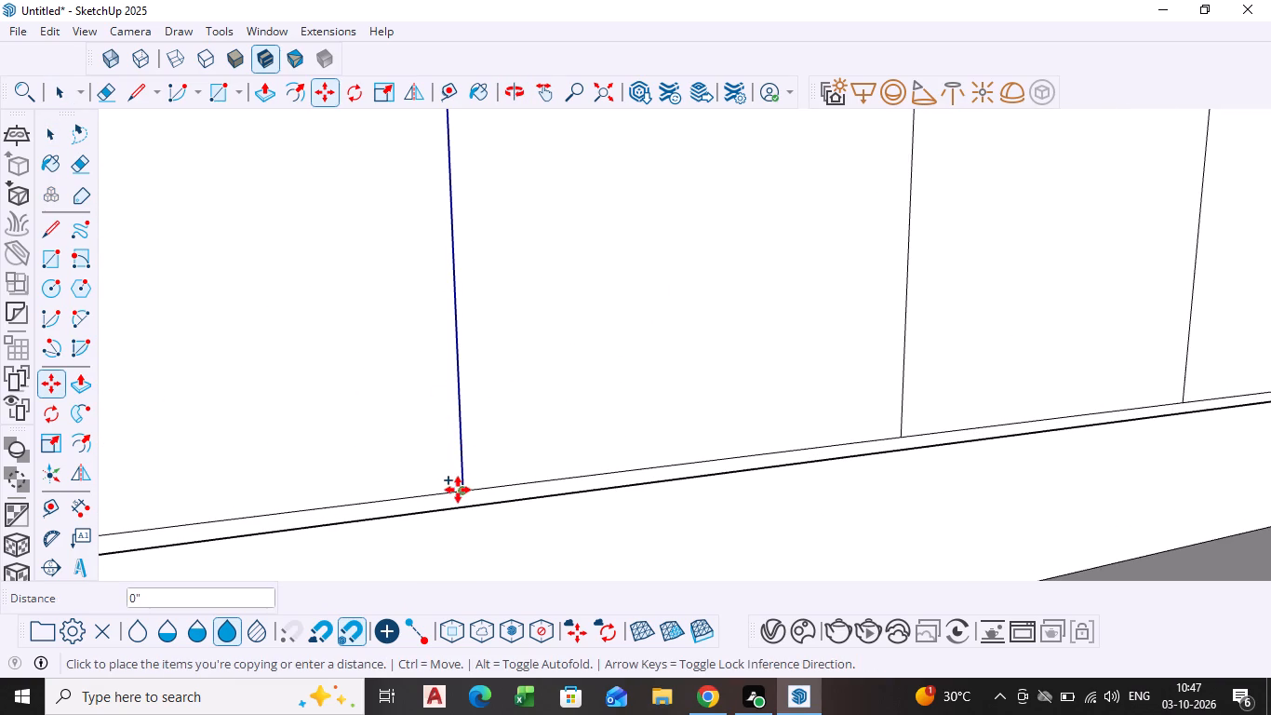
scroll(453, 487, up, 7)
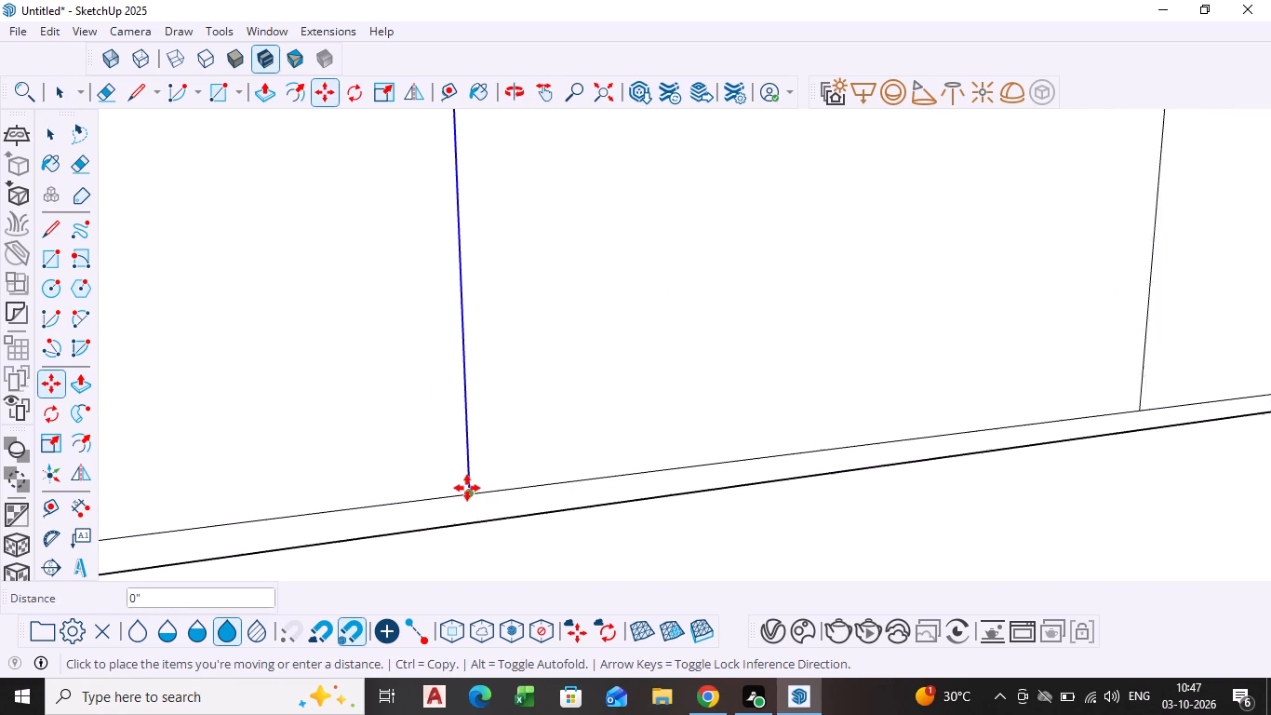
scroll(467, 488, up, 2)
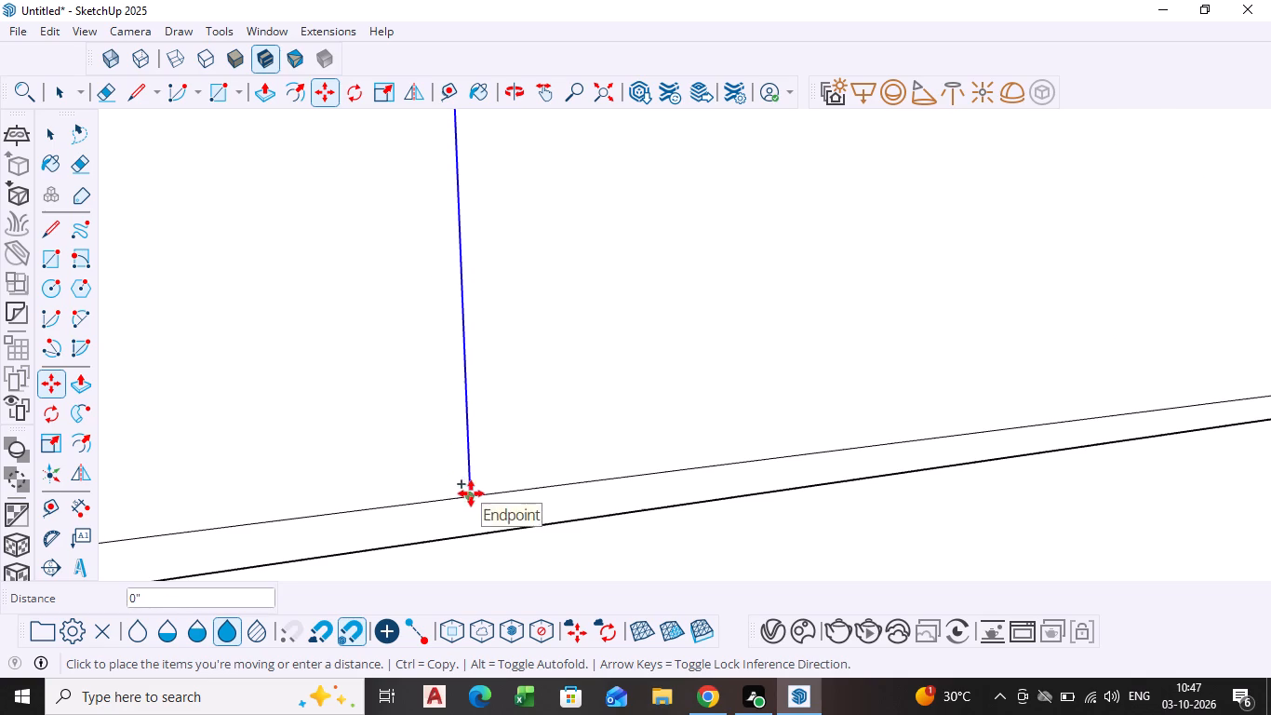
scroll(459, 489, up, 3)
scroll(456, 489, down, 20)
scroll(456, 489, down, 7)
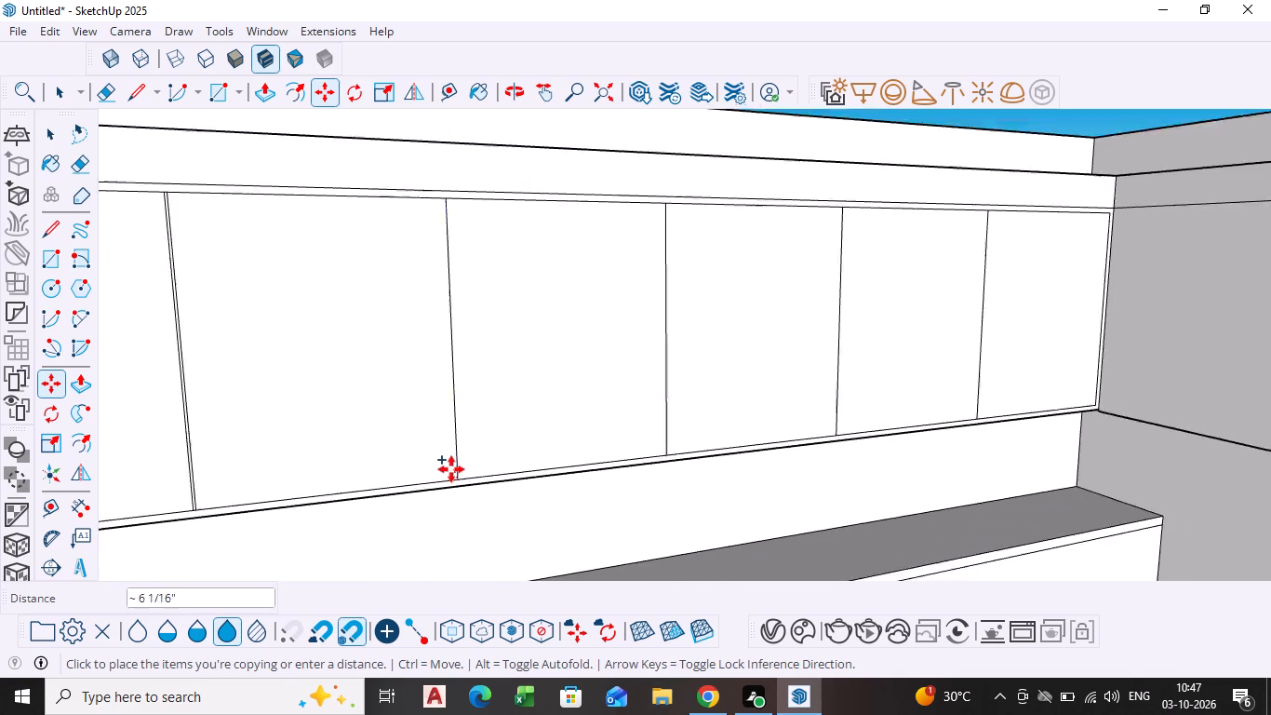
scroll(451, 469, down, 2)
scroll(448, 465, up, 4)
click(461, 475)
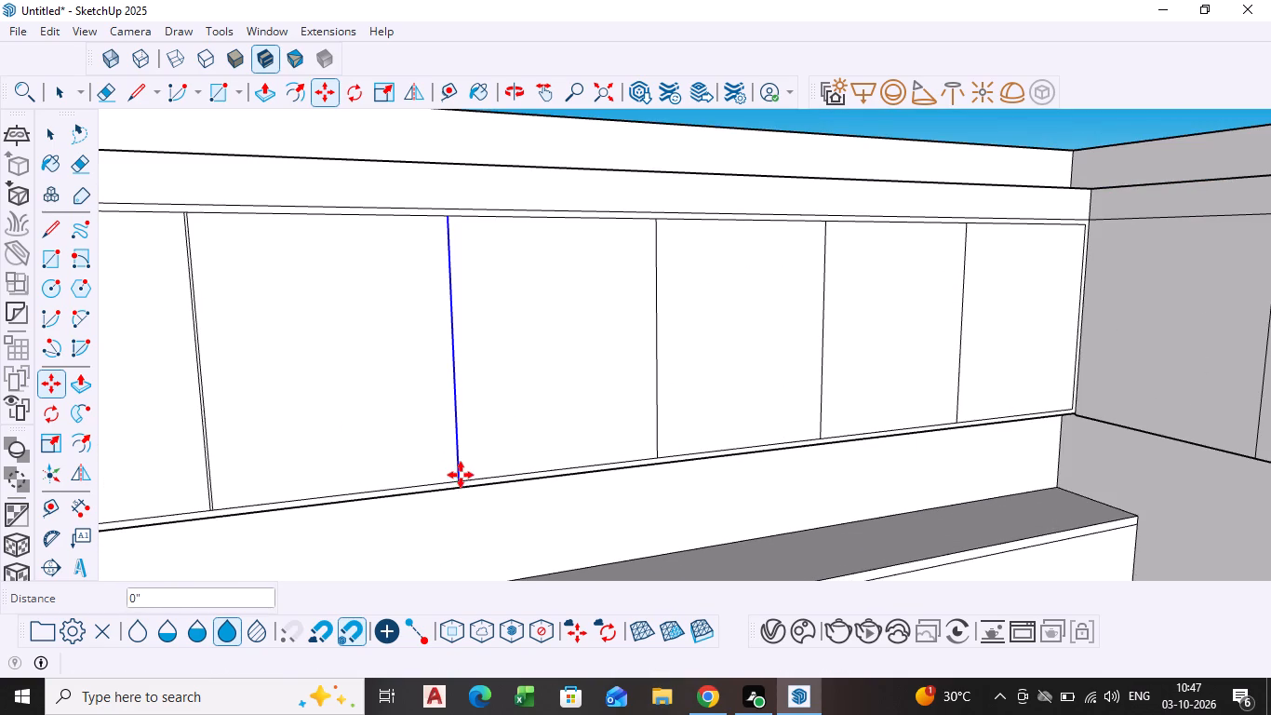
scroll(461, 474, up, 14)
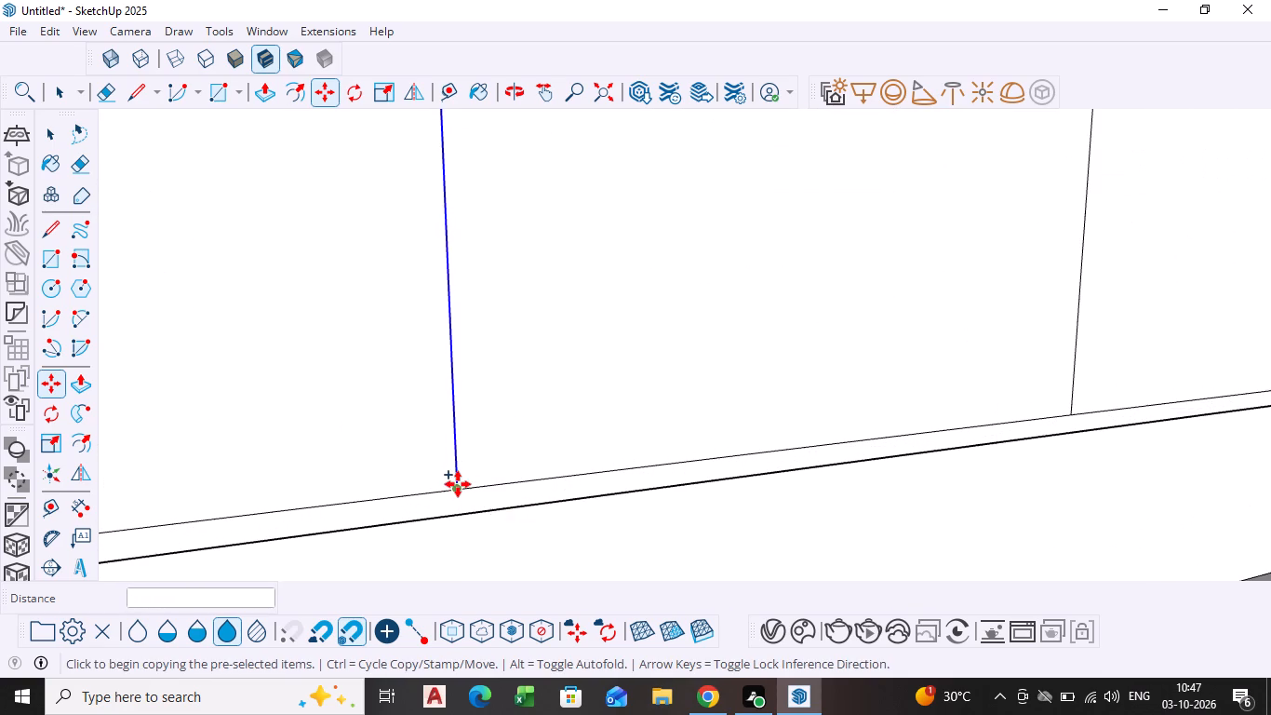
click(457, 486)
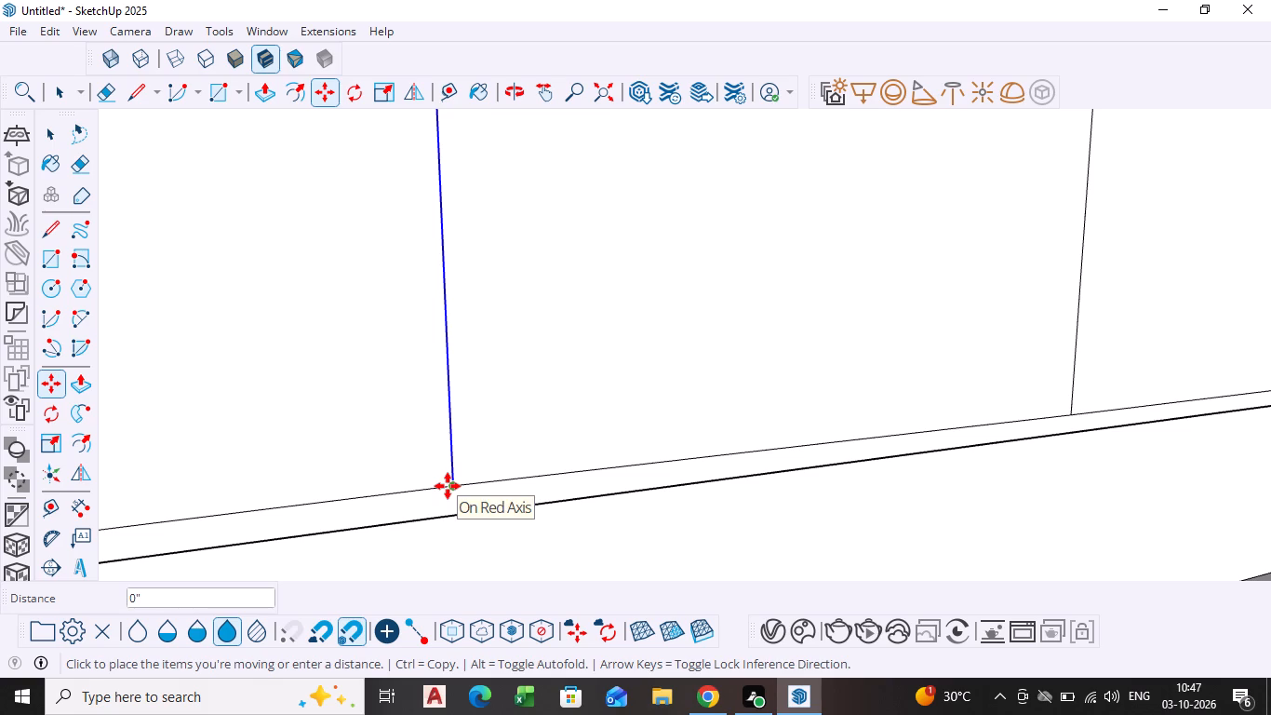
scroll(444, 492, up, 5)
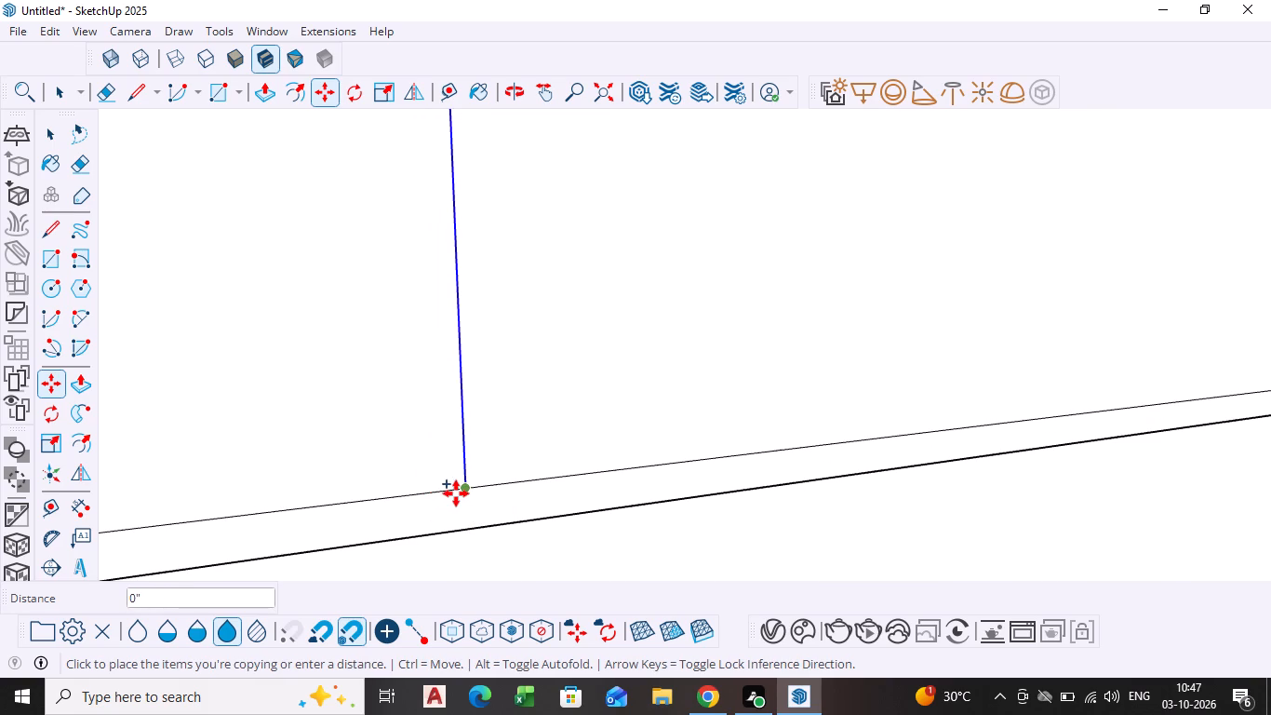
scroll(455, 492, up, 4)
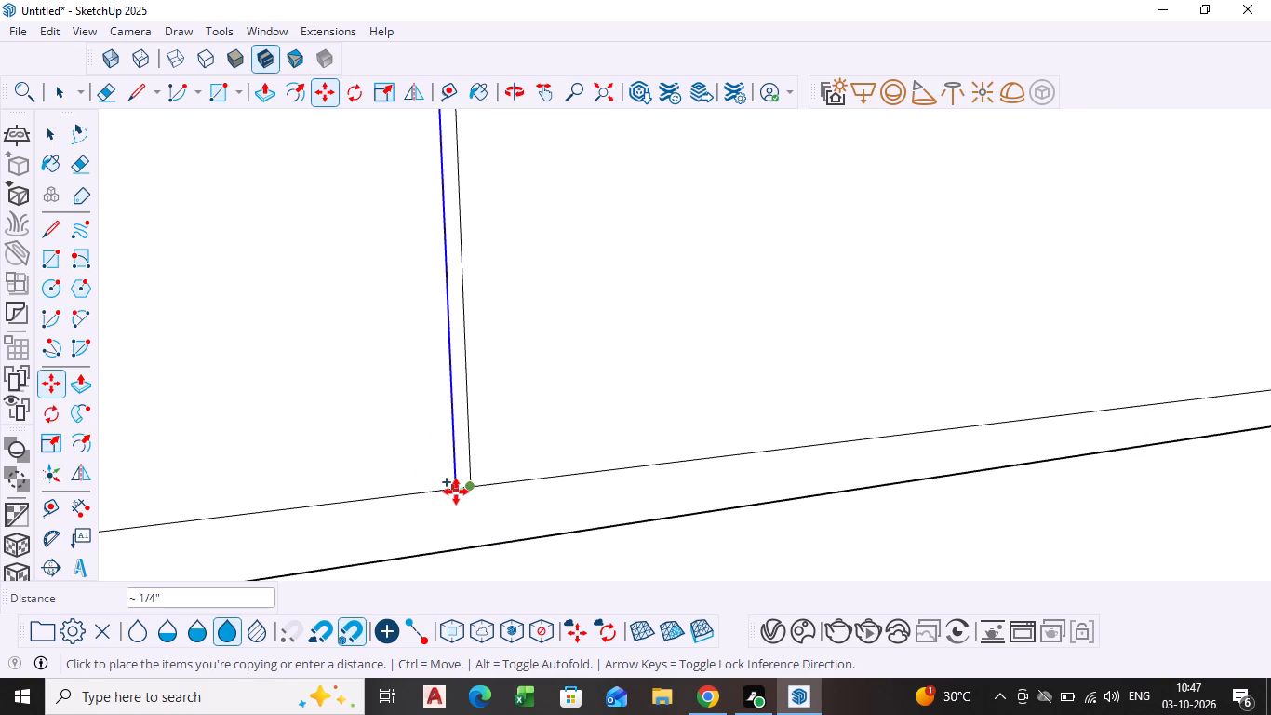
click(456, 492)
Copy the third divider from the adjoining wall about 5/16" toward the open end along the inset's lower edge.
scroll(548, 364, down, 20)
scroll(548, 364, down, 2)
middle_drag(771, 314, 737, 367)
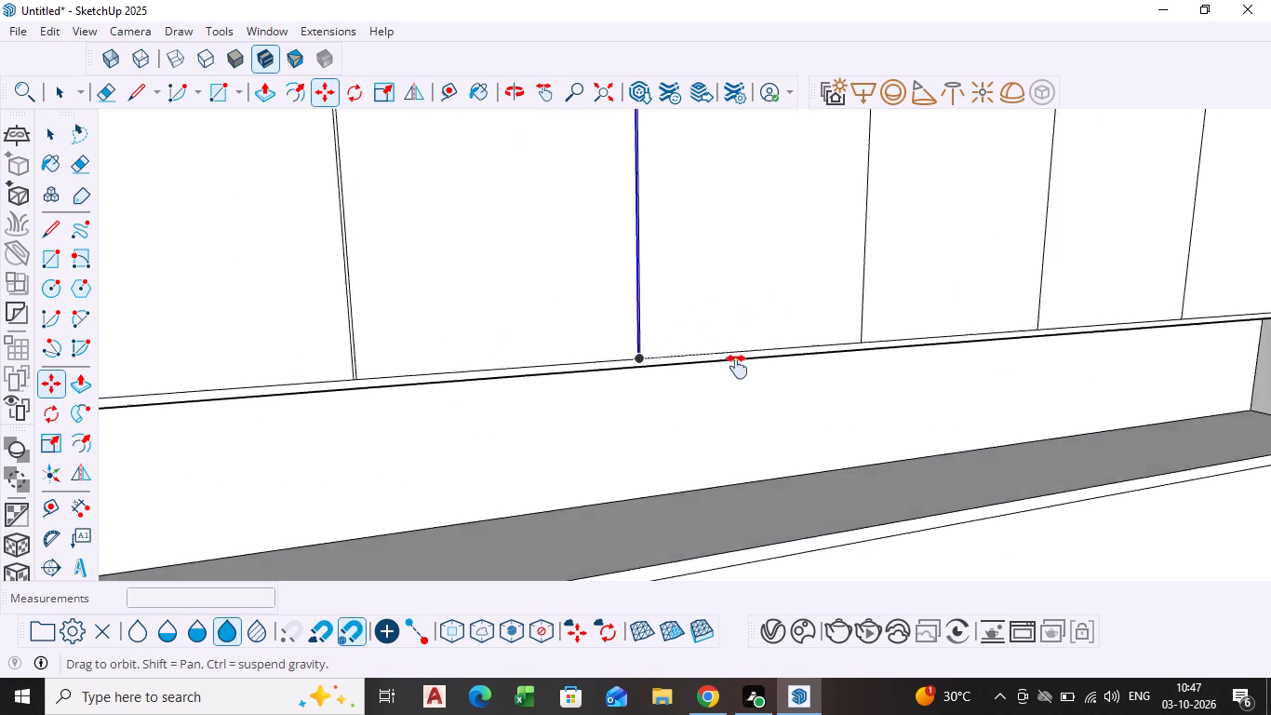
middle_drag(737, 367, 474, 463)
scroll(551, 417, up, 10)
key(space)
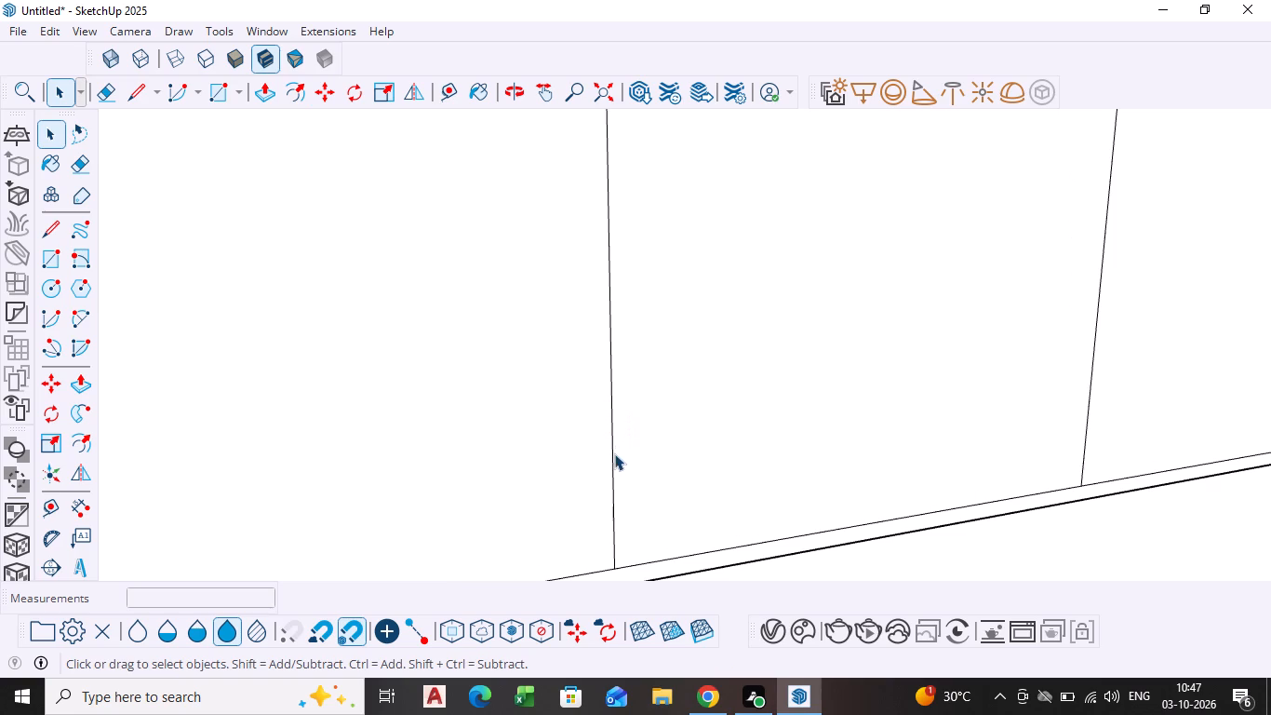
click(611, 457)
key(m)
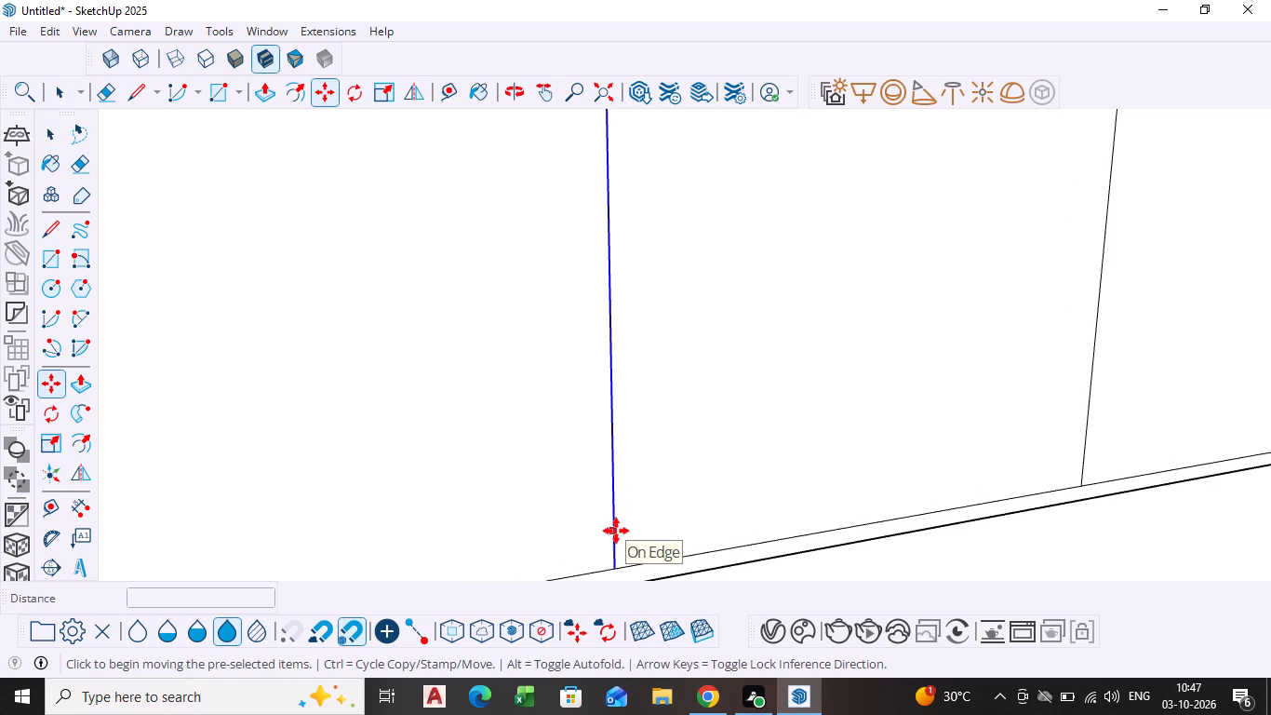
shift+middle_drag(612, 534, 594, 462)
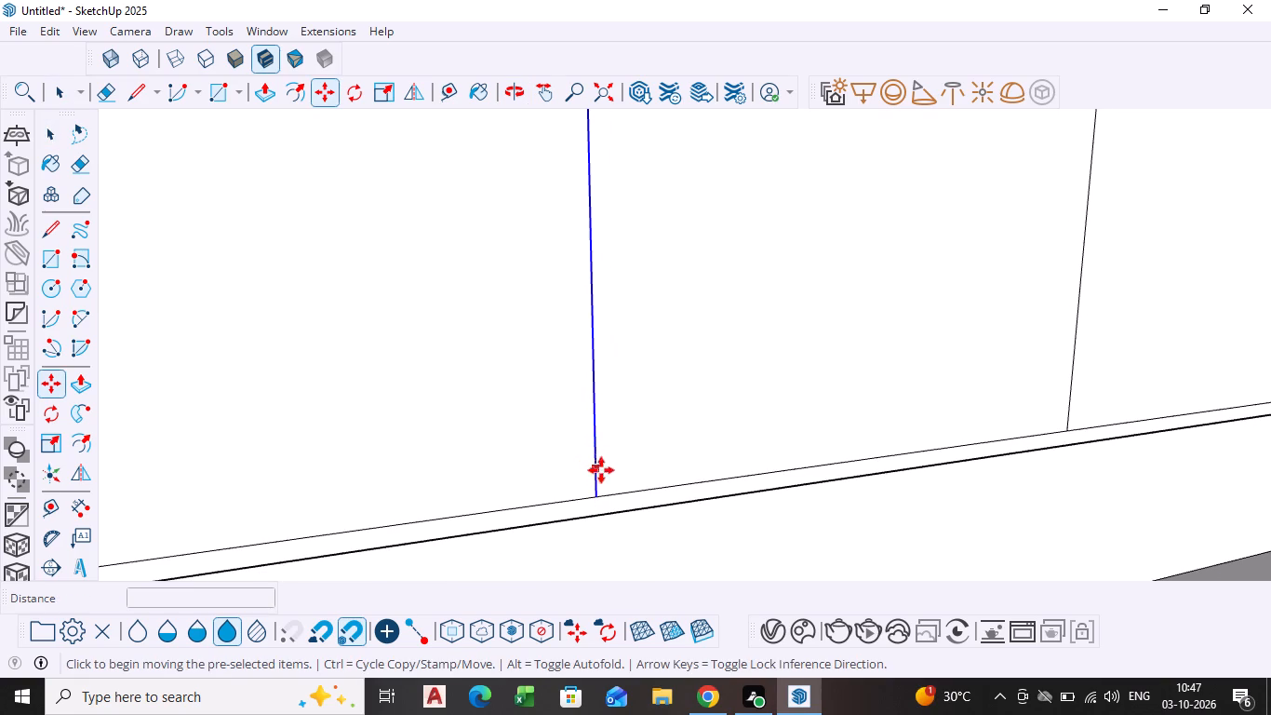
click(596, 492)
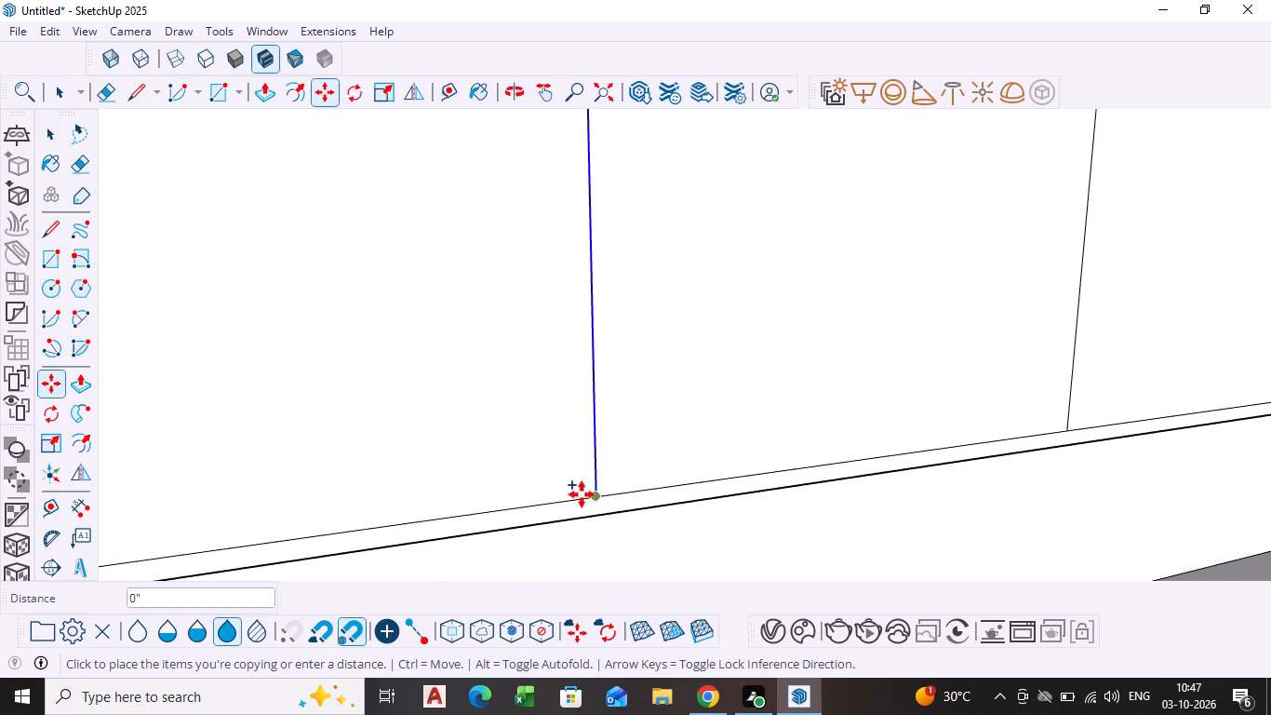
scroll(587, 496, up, 8)
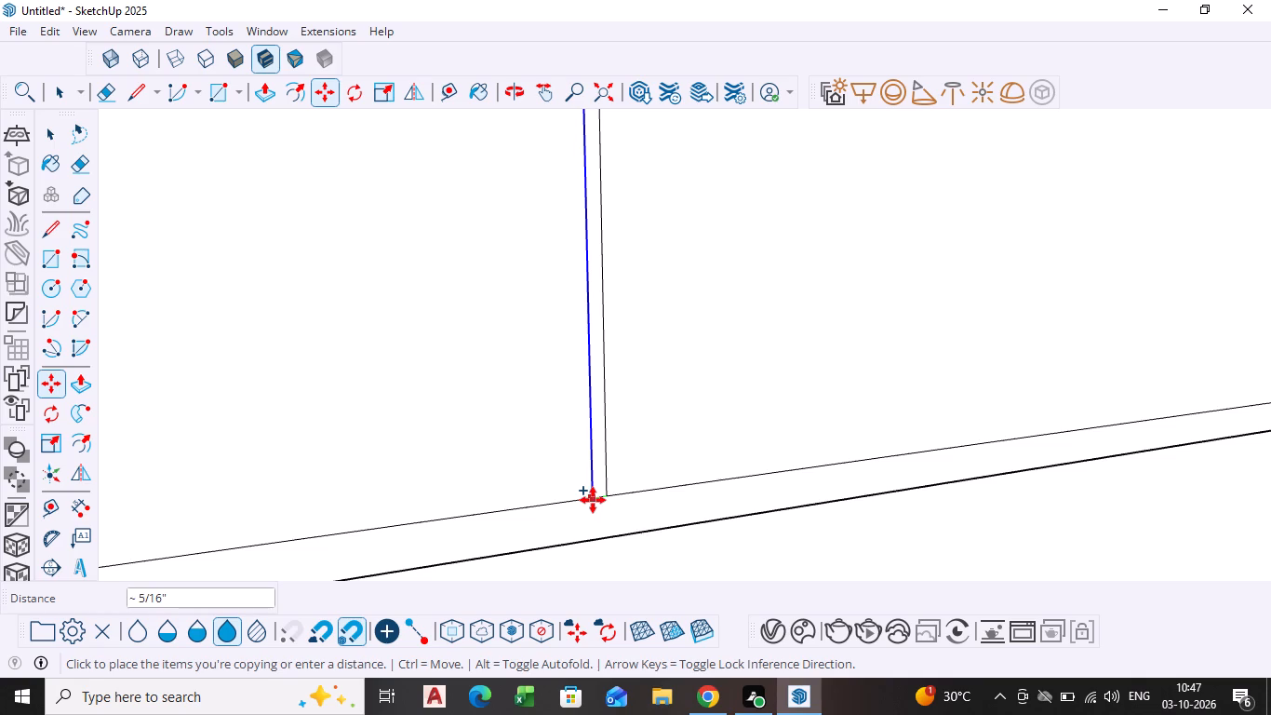
click(593, 500)
Copy the second divider from the adjoining wall about 1/2" toward the open end along the inset's lower edge.
scroll(702, 451, down, 17)
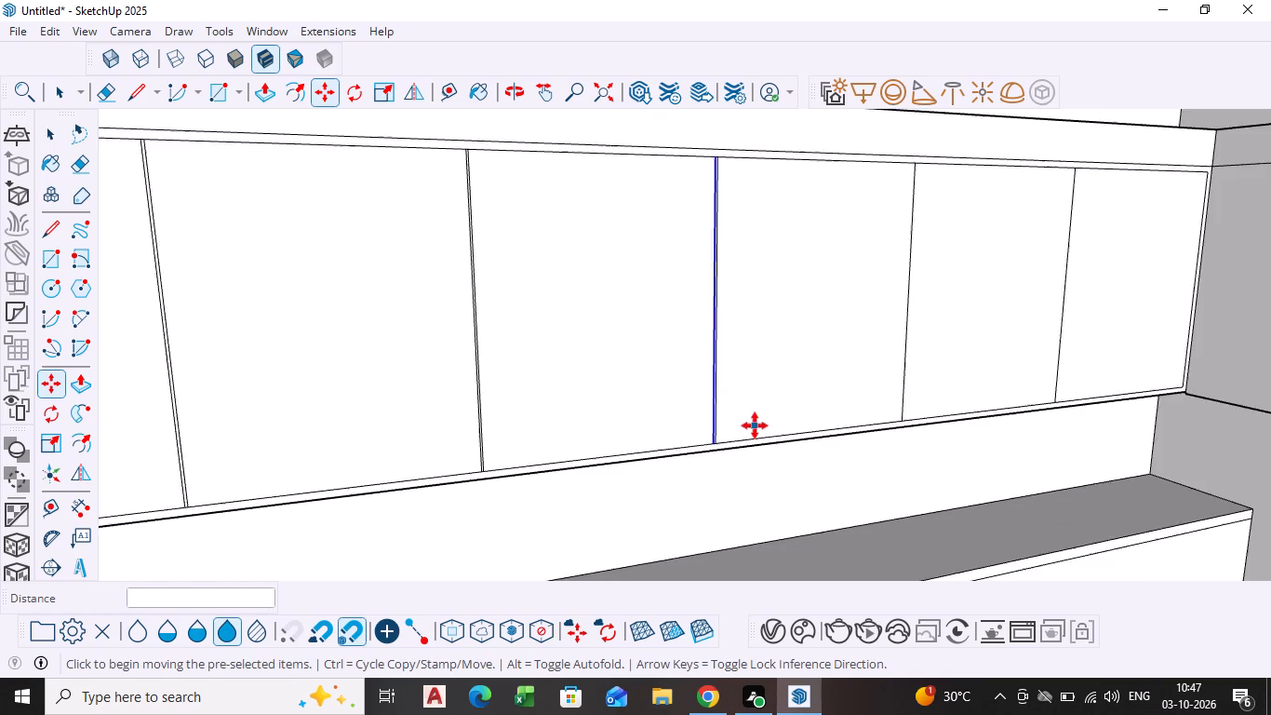
scroll(755, 425, down, 3)
shift+middle_drag(755, 425, 425, 455)
scroll(576, 422, up, 4)
key(space)
scroll(595, 424, up, 2)
click(586, 423)
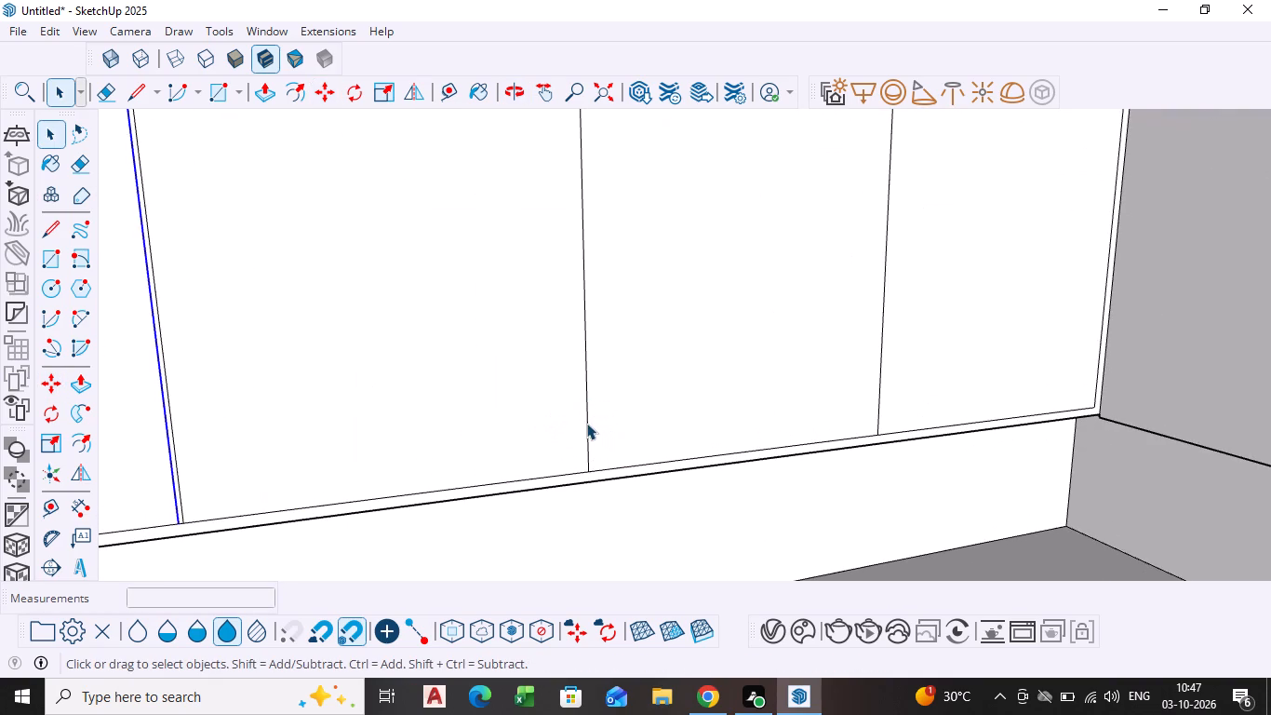
key(m)
scroll(585, 425, up, 5)
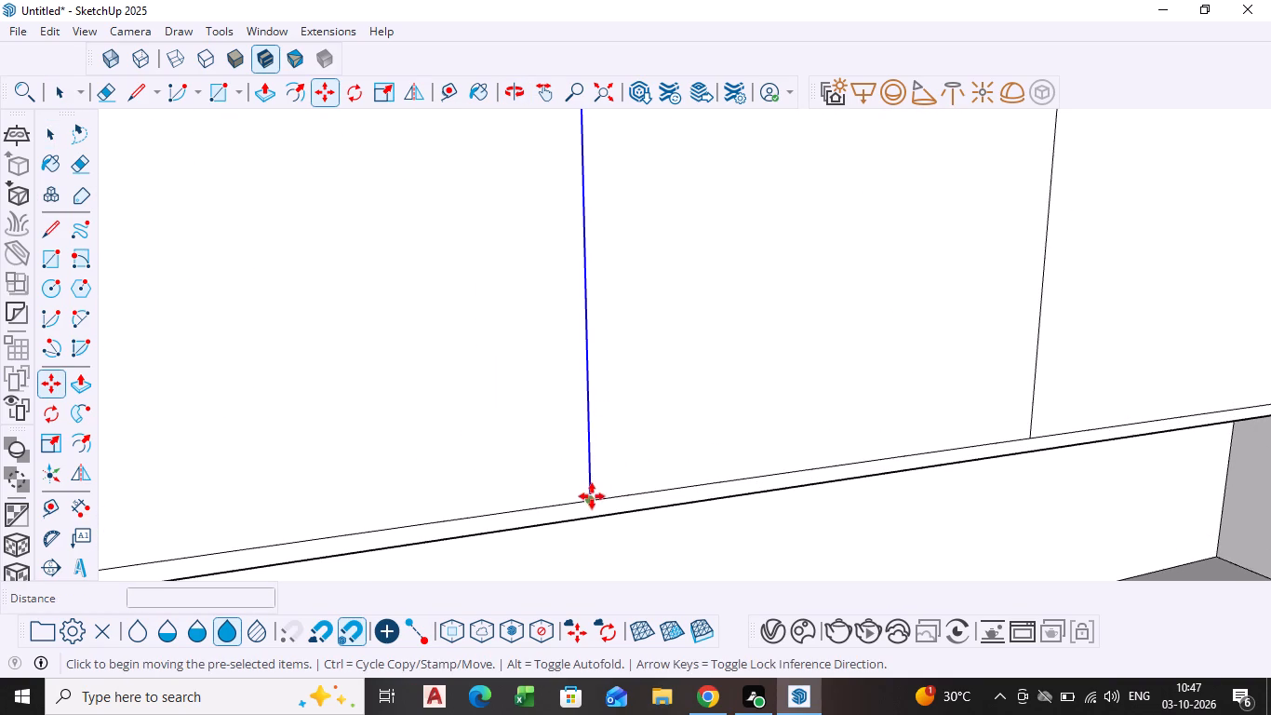
click(592, 498)
scroll(584, 501, up, 5)
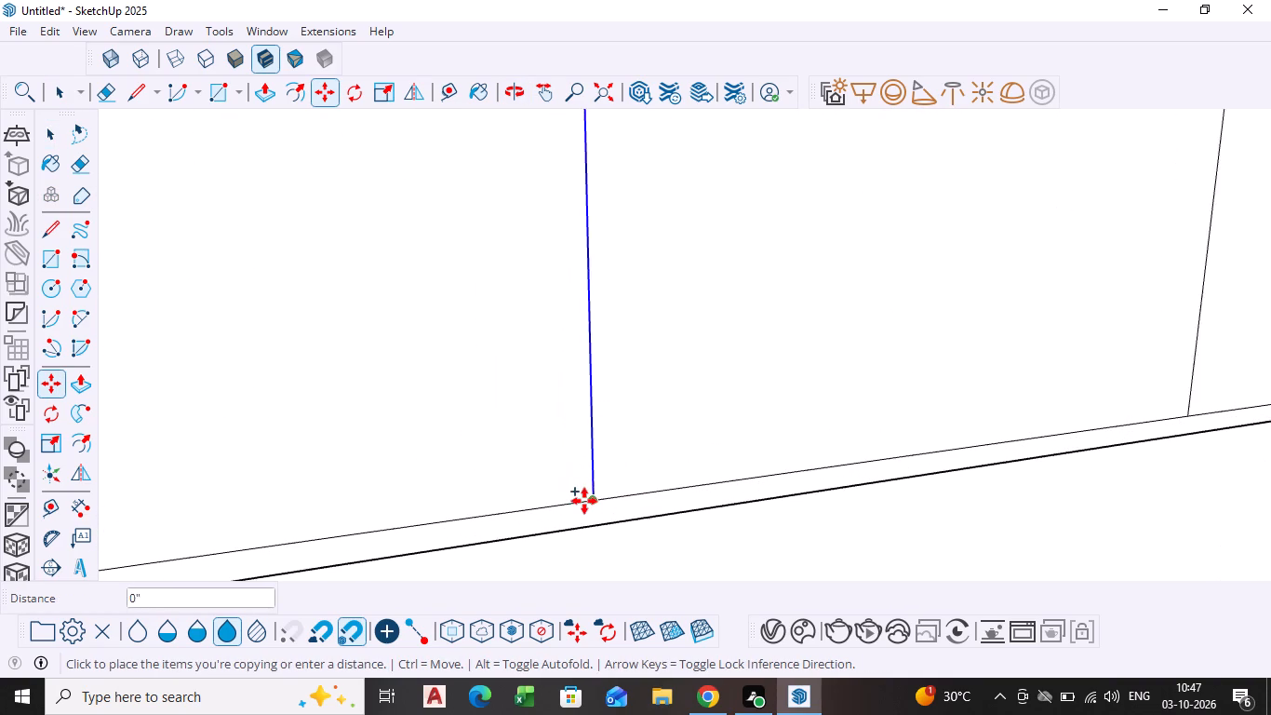
scroll(584, 501, up, 2)
click(581, 505)
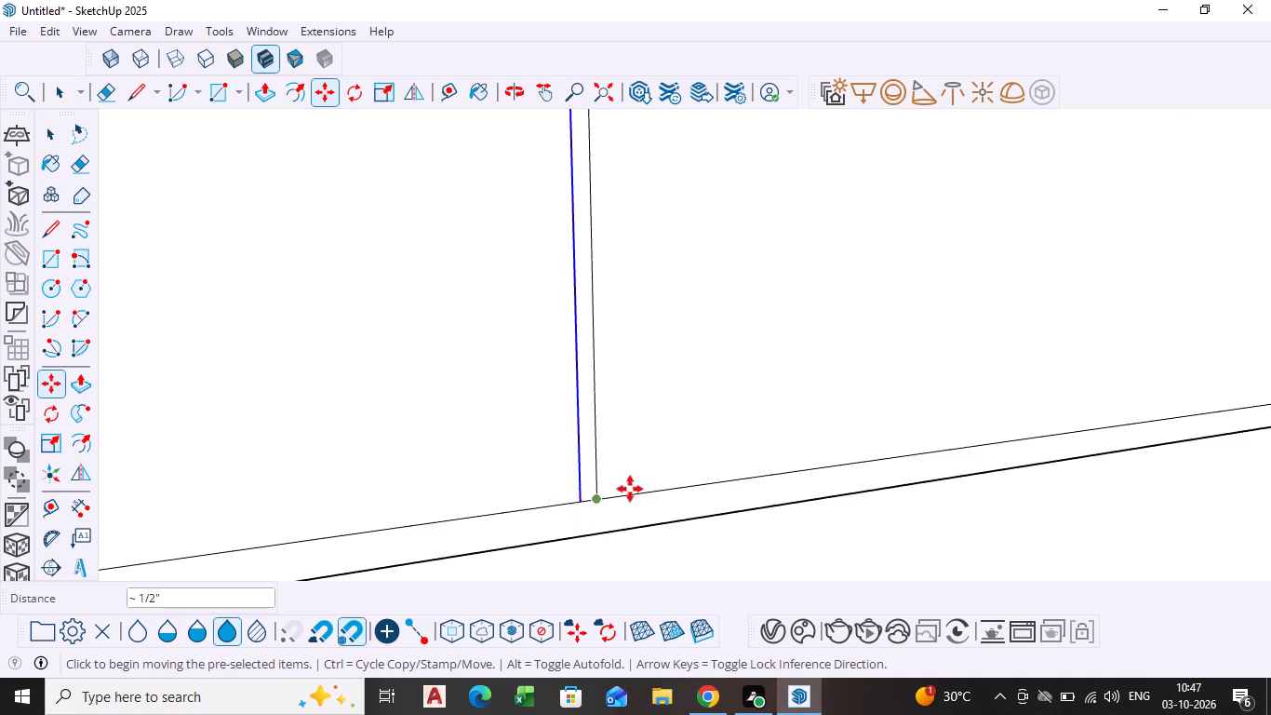
Copy the divider nearest the adjoining wall about 5/8" toward the open end along the inset's lower edge.
scroll(649, 484, down, 16)
middle_drag(814, 471, 562, 456)
scroll(606, 426, up, 8)
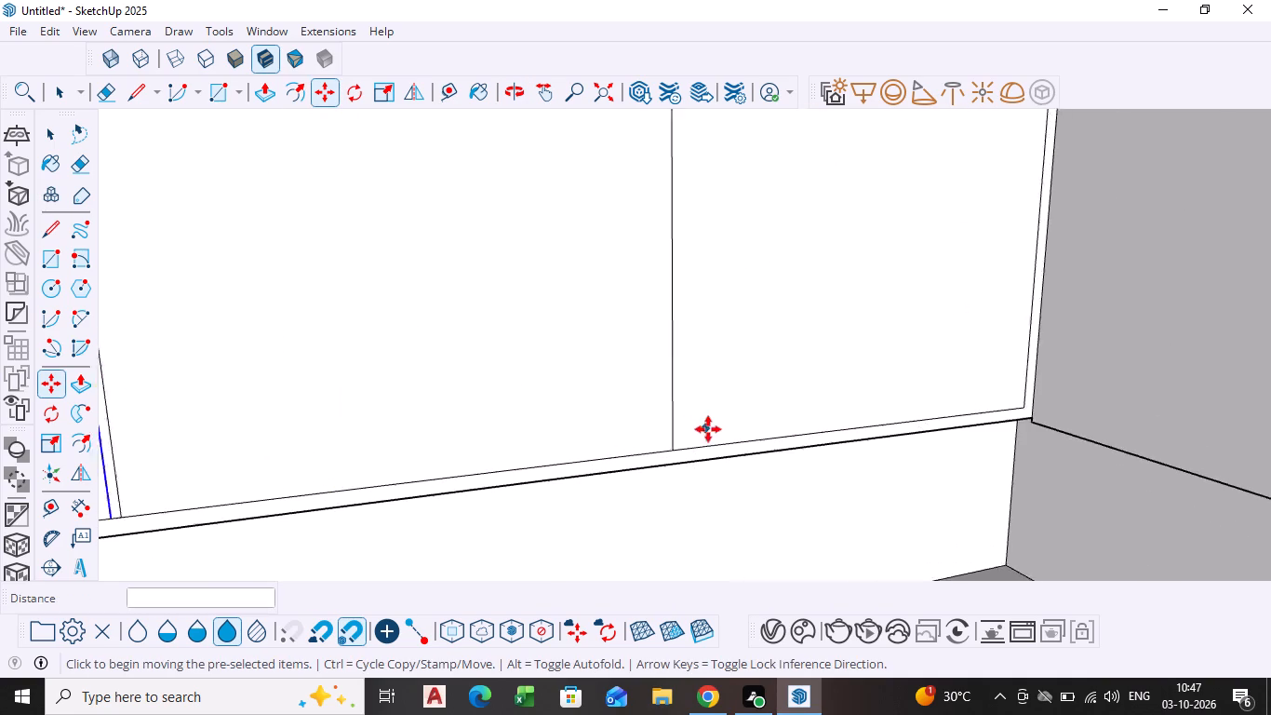
scroll(708, 429, up, 1)
key(space)
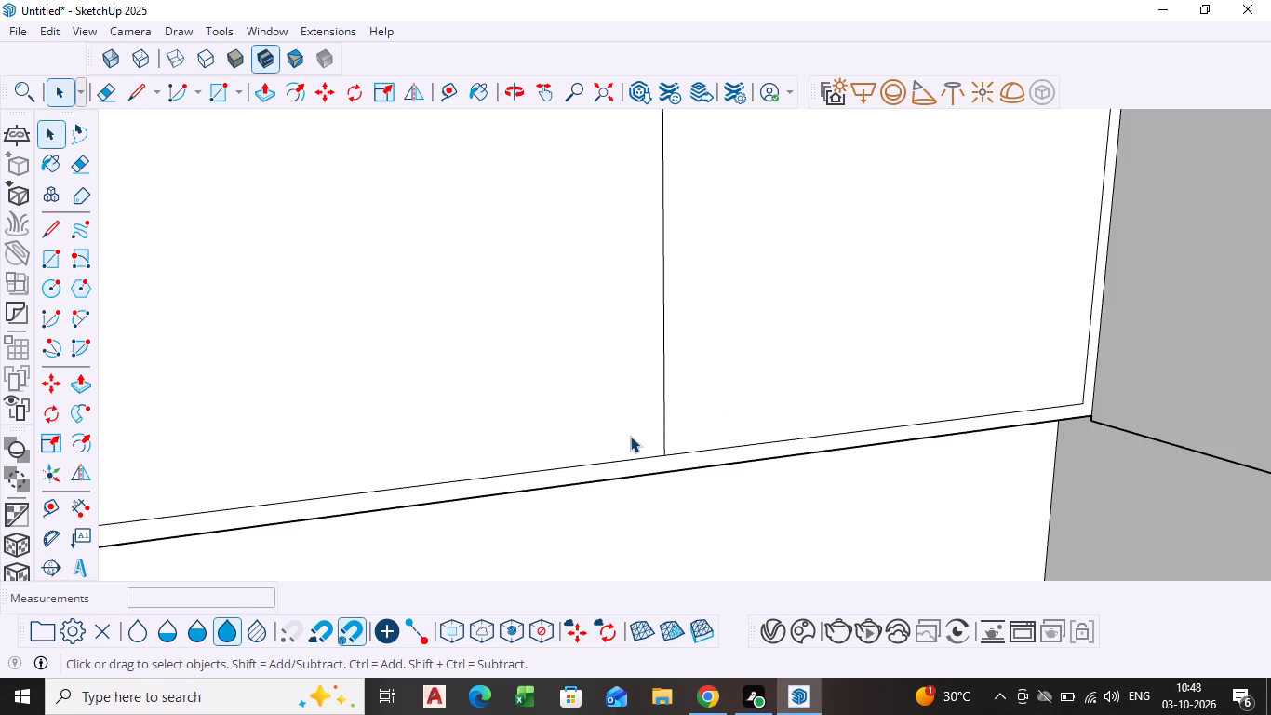
click(664, 416)
key(m)
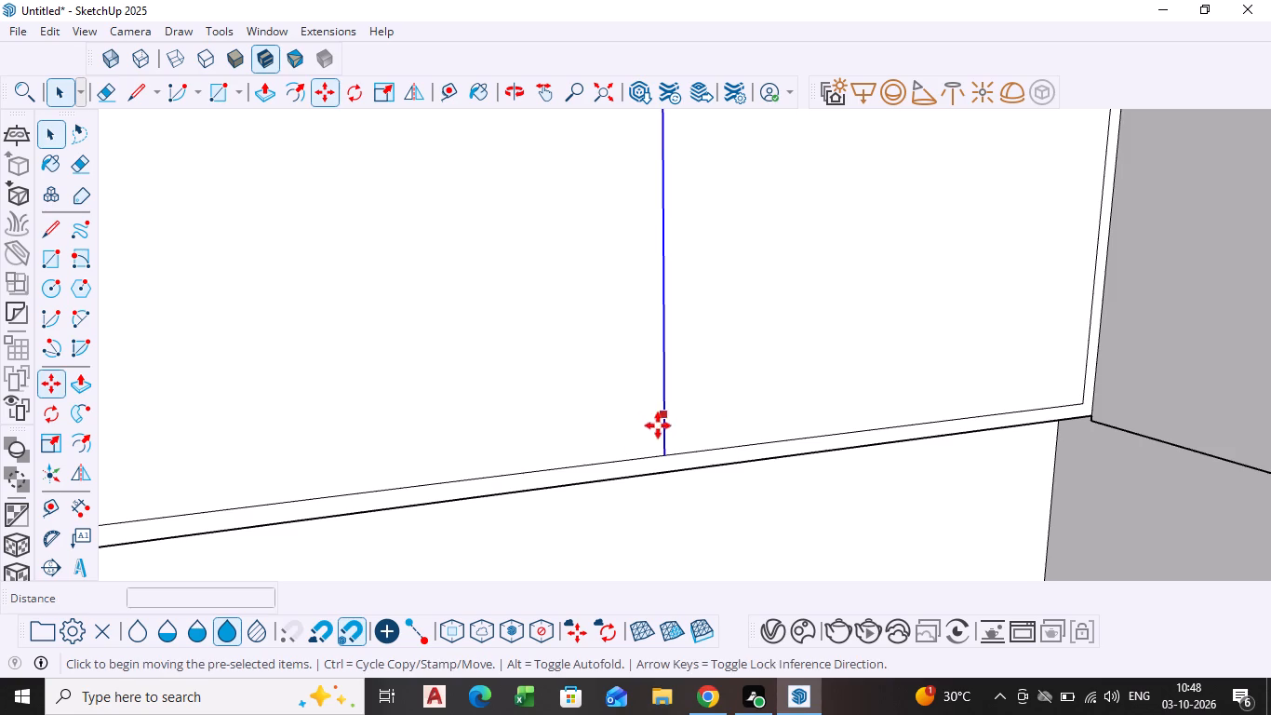
click(665, 456)
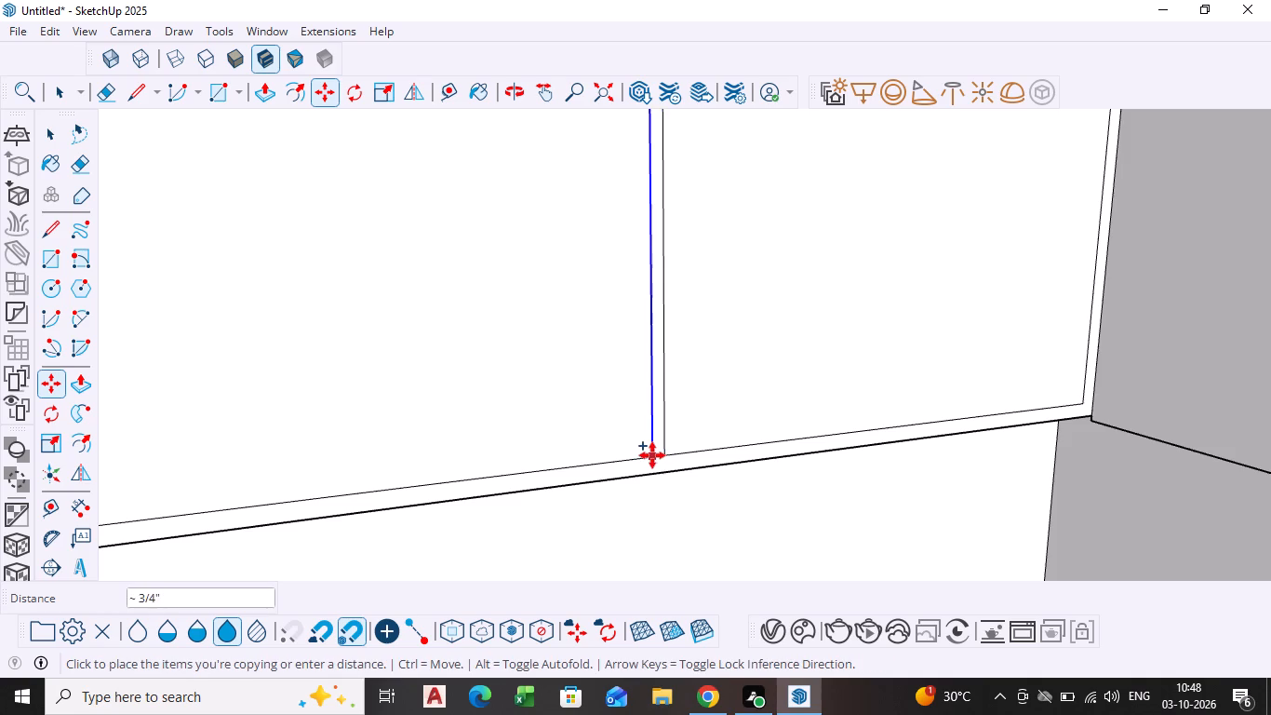
scroll(655, 456, up, 4)
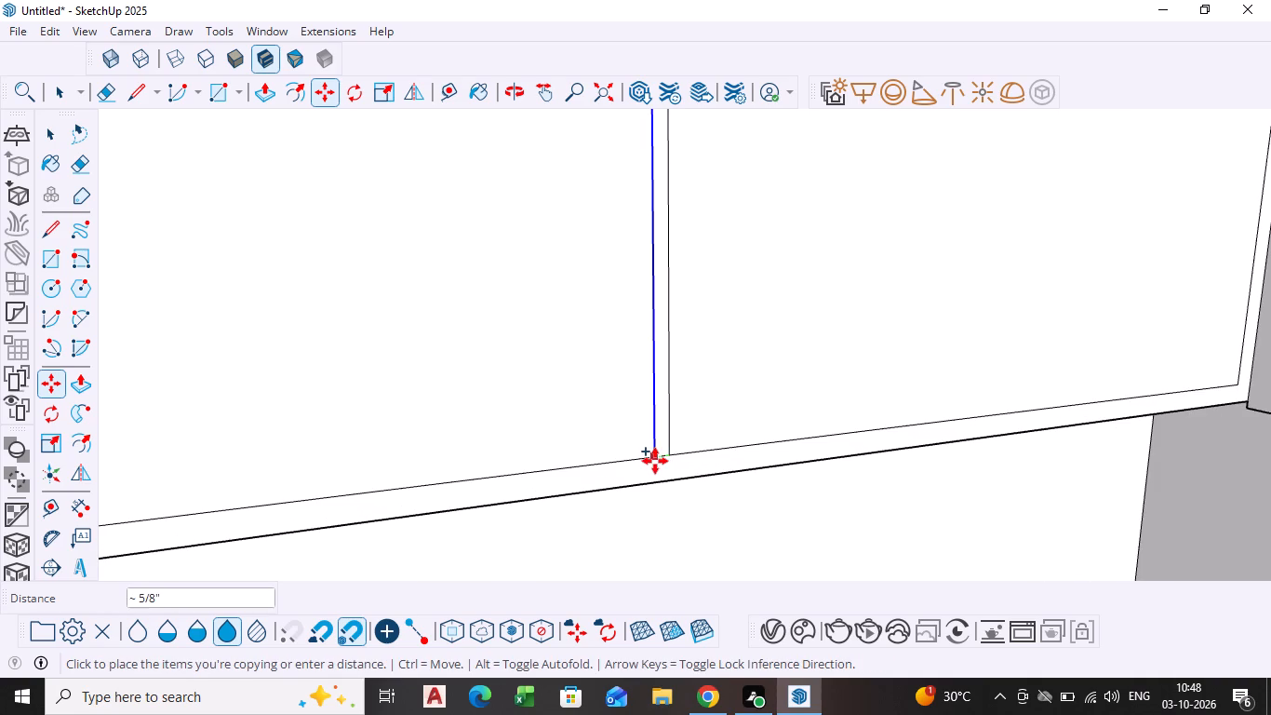
click(655, 461)
key(space)
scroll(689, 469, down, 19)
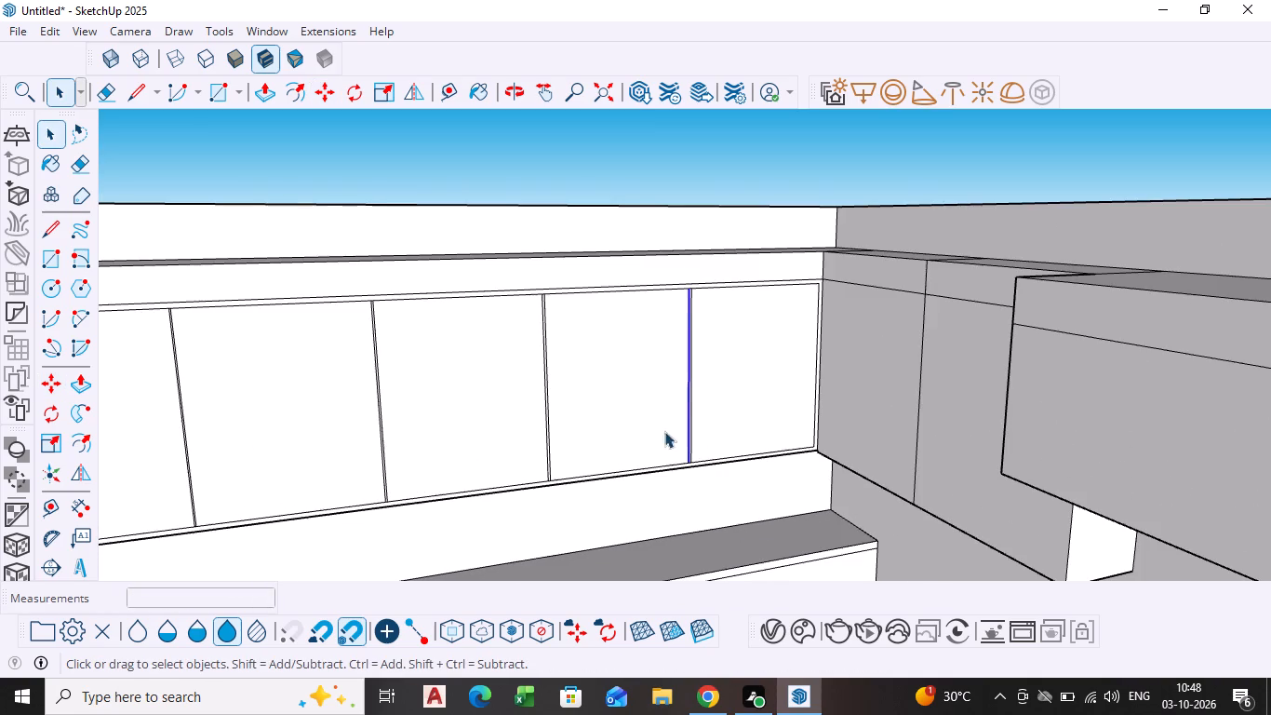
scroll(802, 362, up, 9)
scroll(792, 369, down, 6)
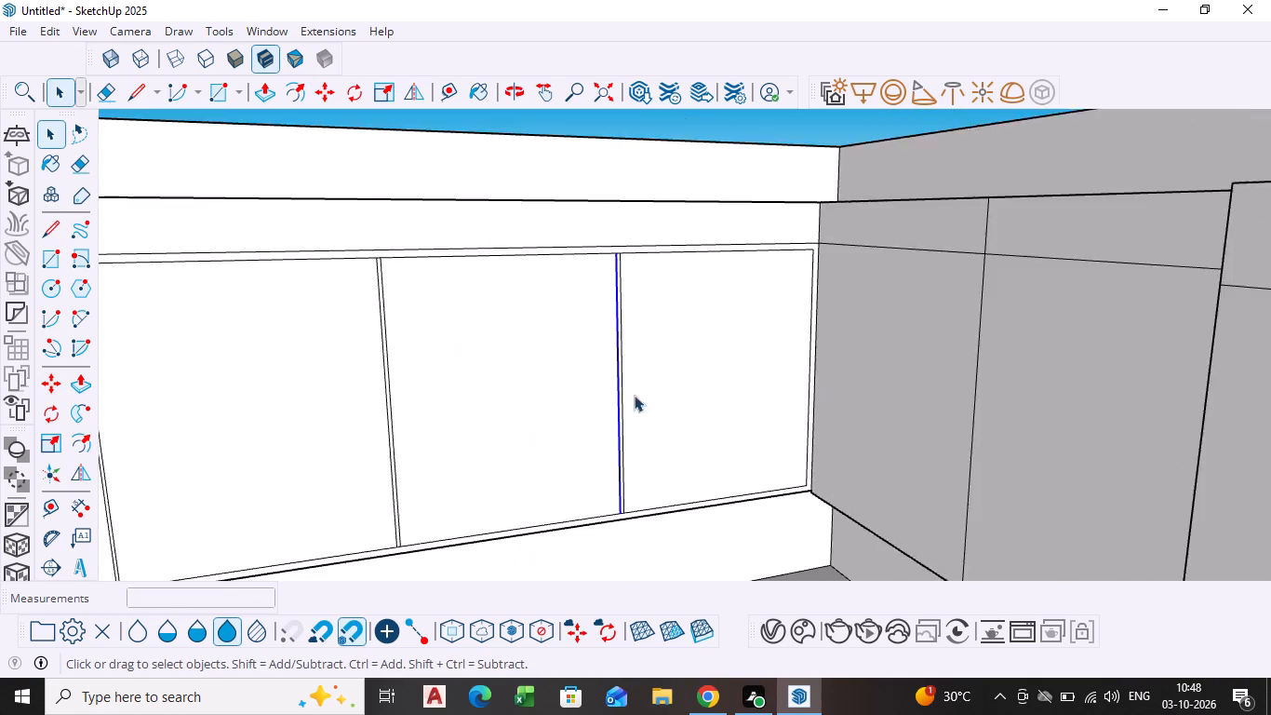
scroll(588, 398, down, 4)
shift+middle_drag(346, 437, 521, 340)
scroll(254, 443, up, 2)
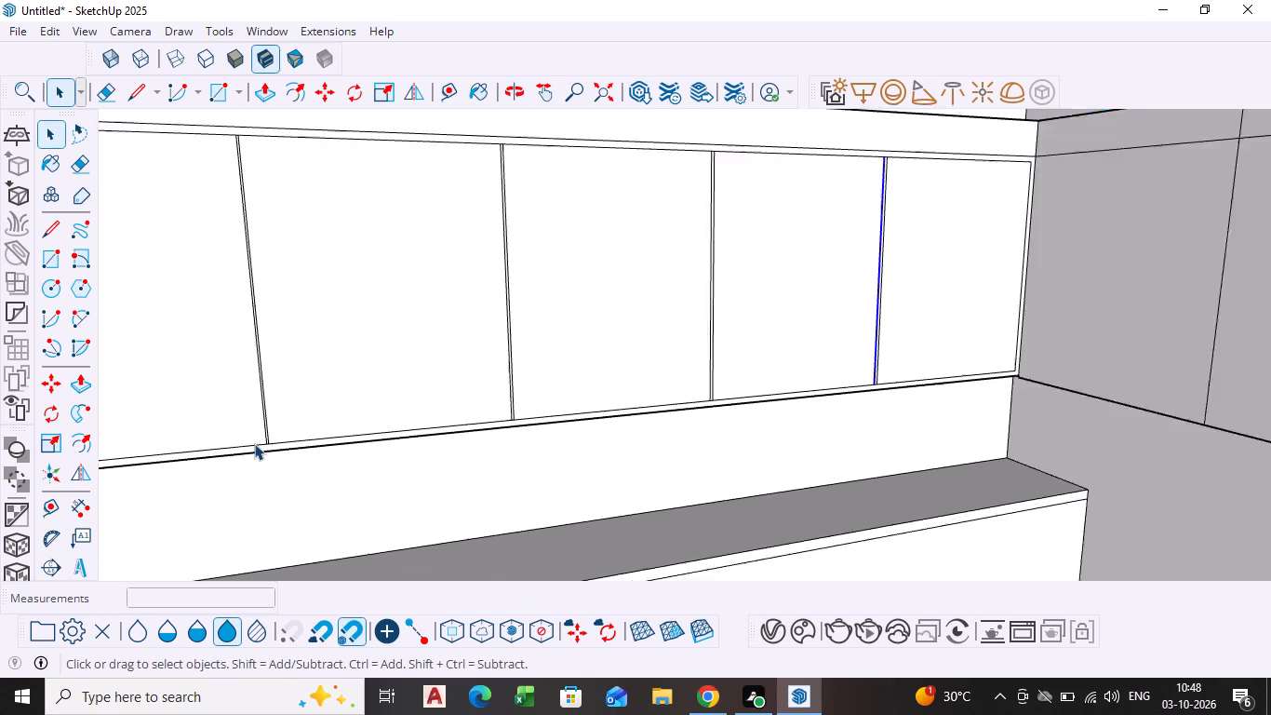
Delete the short edge closing the gap at the lower end of the second divider from the long cabinet's open end.
scroll(254, 443, up, 15)
click(274, 451)
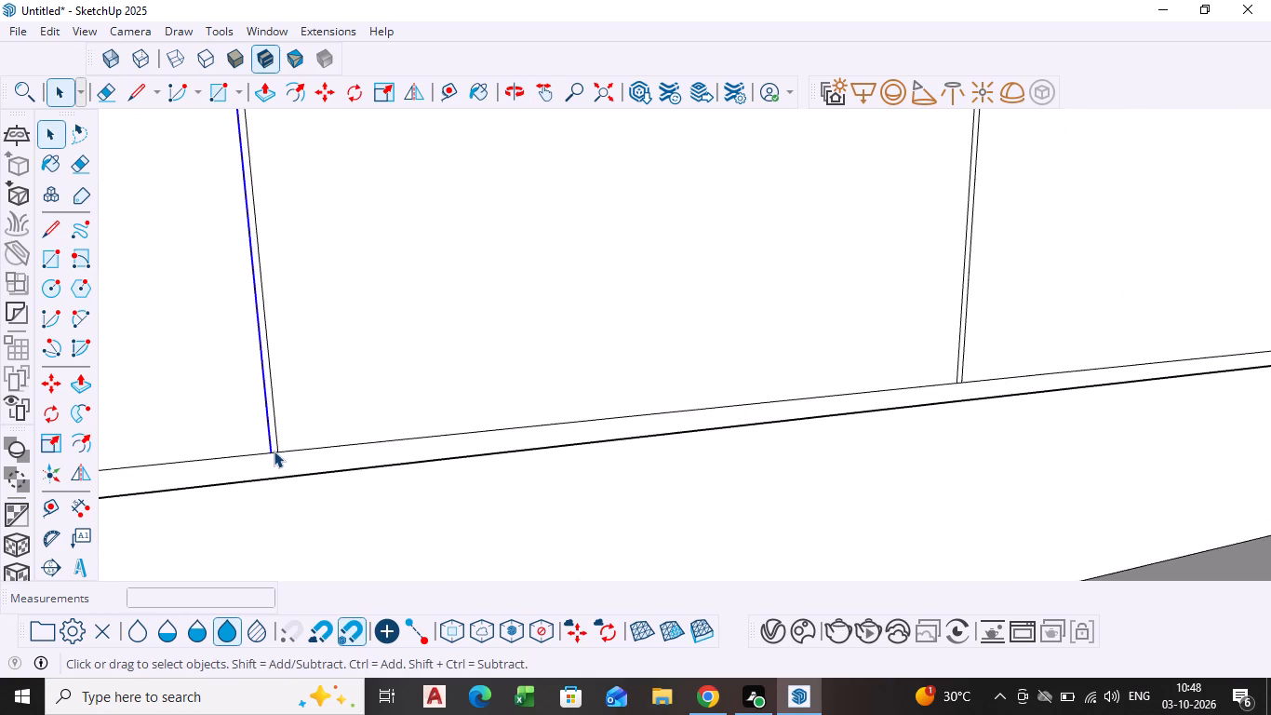
click(274, 451)
click(274, 451)
scroll(274, 451, up, 4)
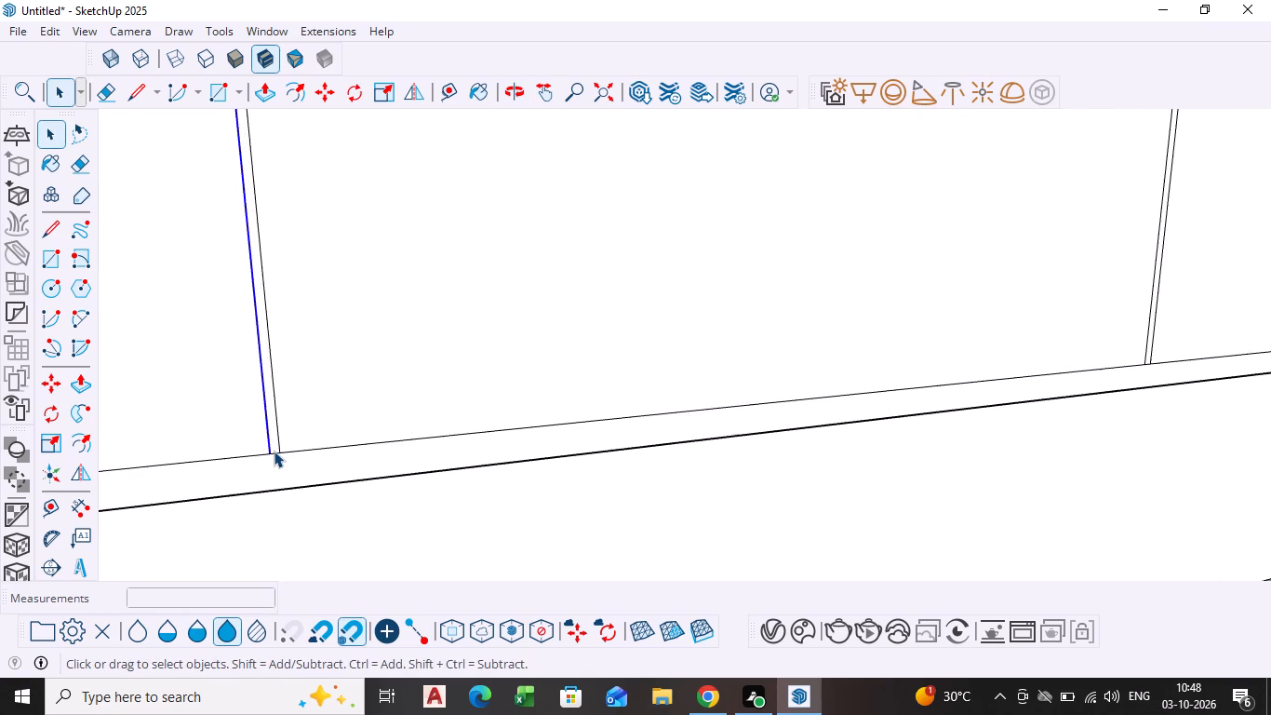
click(274, 451)
key(Delete)
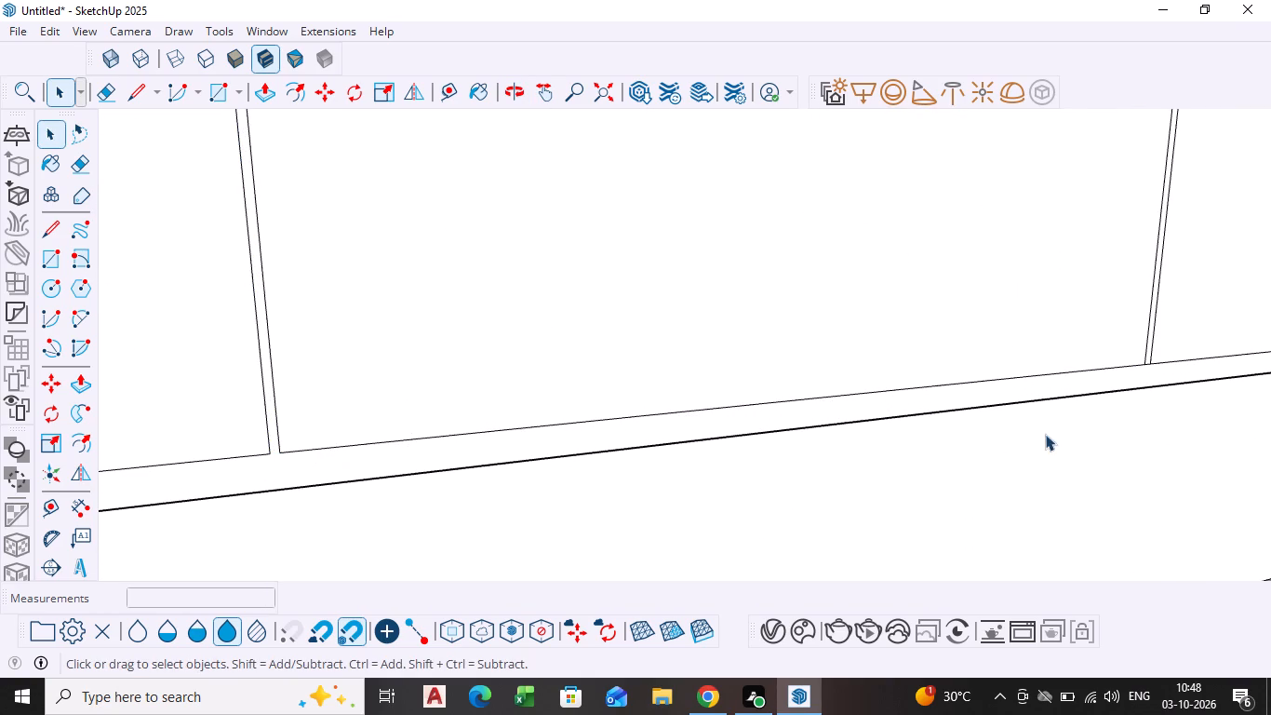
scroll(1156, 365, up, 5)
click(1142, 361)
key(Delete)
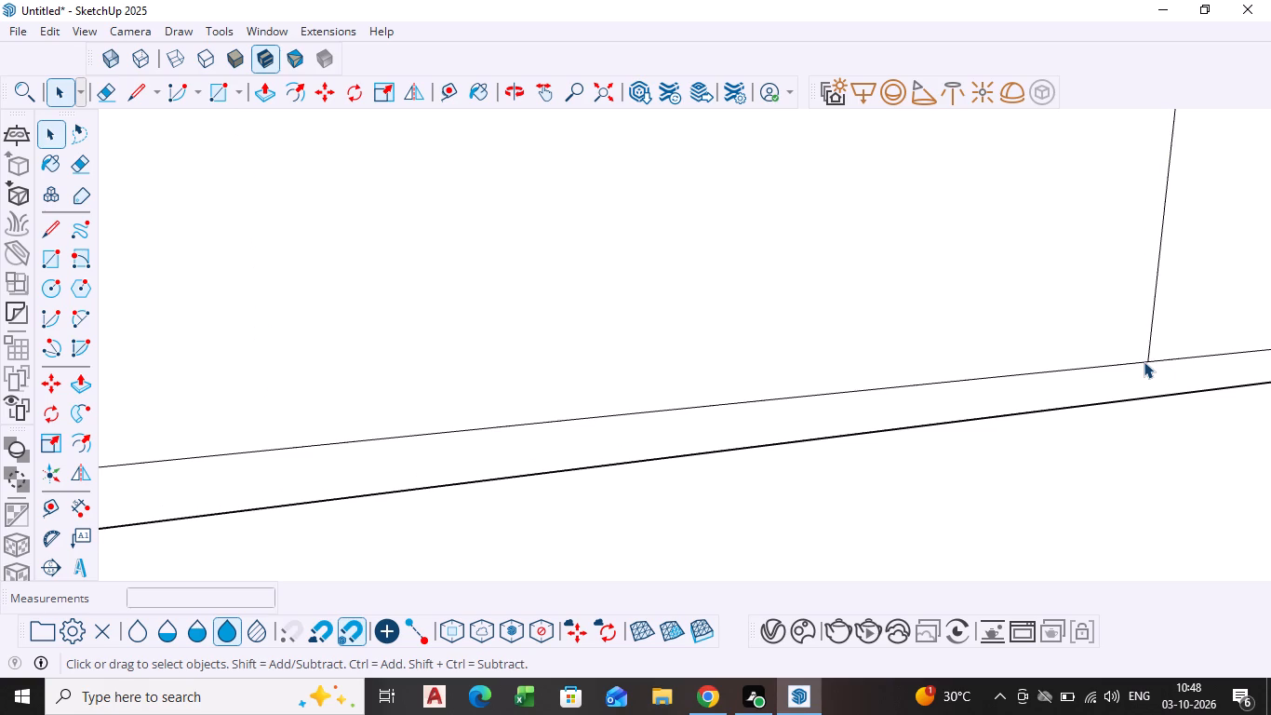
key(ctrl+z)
Delete the short edge closing the gap at the lower end of the third divider from the open end.
scroll(1180, 361, up, 4)
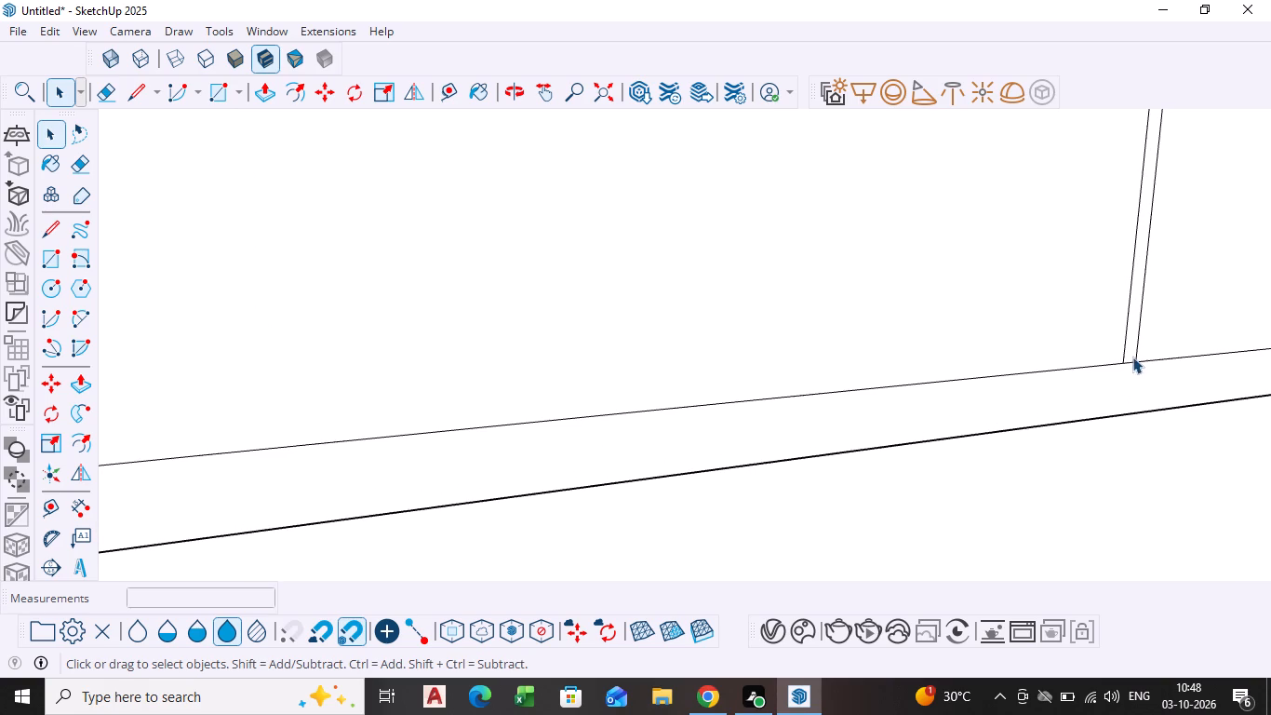
click(1125, 359)
click(1127, 359)
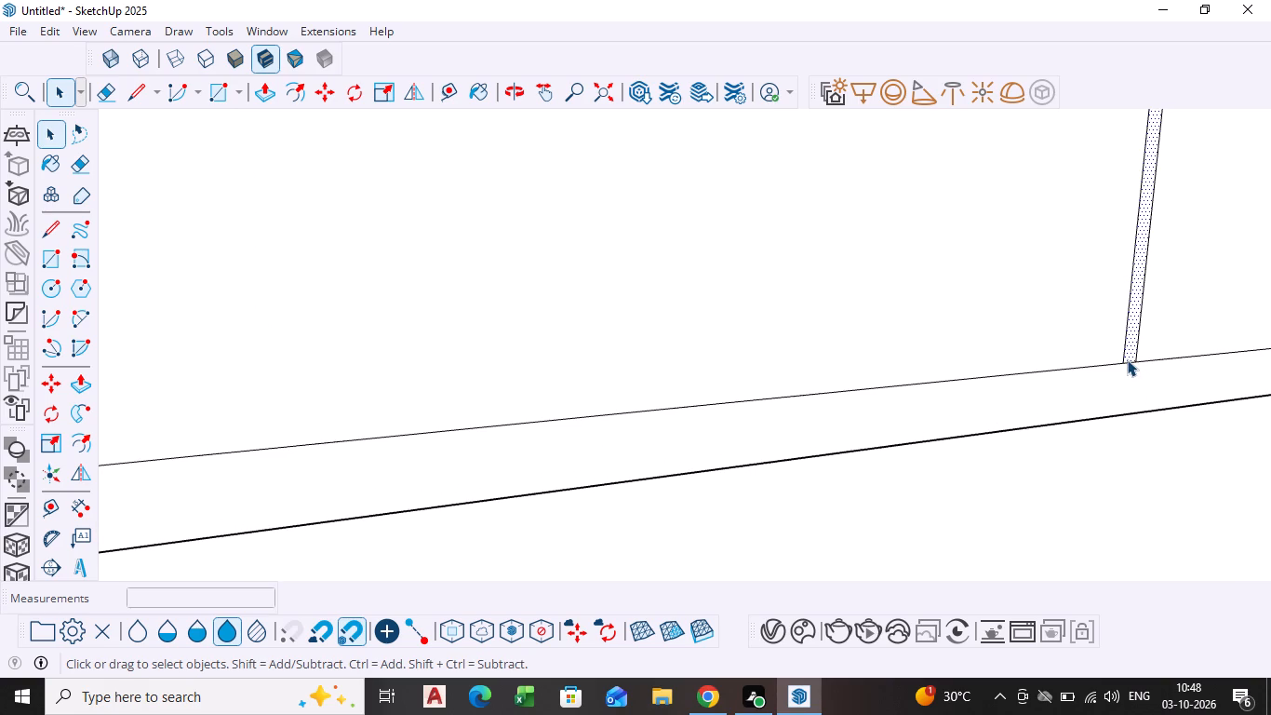
click(1128, 359)
click(1128, 363)
scroll(1131, 359, up, 4)
key(Delete)
Delete the short edge closing the gap at the lower end of the fourth divider from the open end.
scroll(1126, 386, down, 20)
scroll(1126, 386, down, 7)
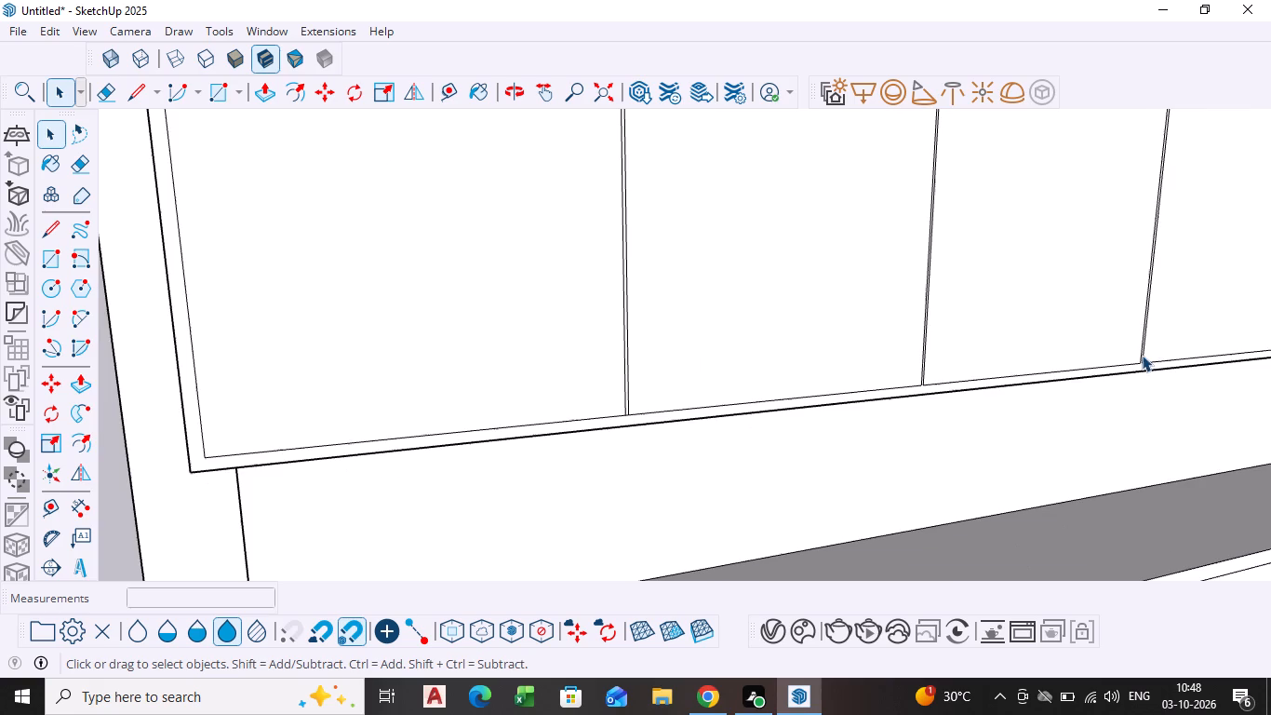
scroll(1136, 353, down, 1)
shift+middle_drag(1131, 355, 678, 385)
scroll(890, 365, up, 4)
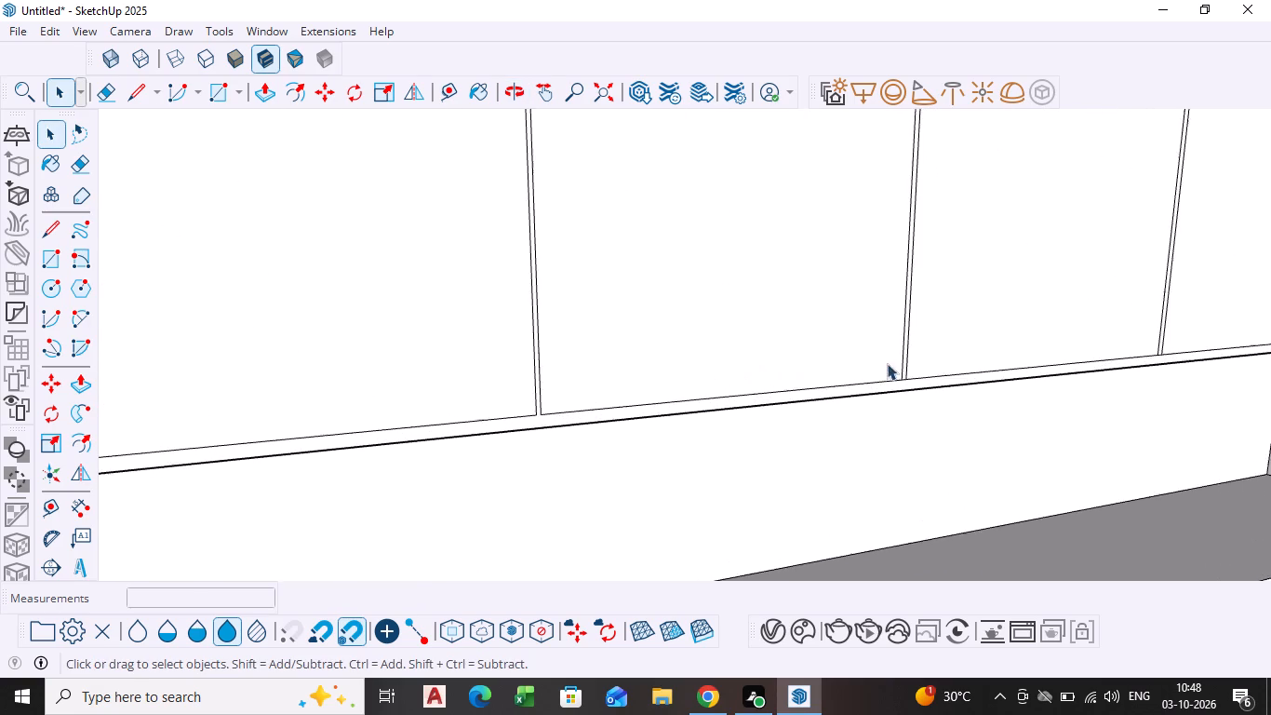
scroll(887, 363, up, 15)
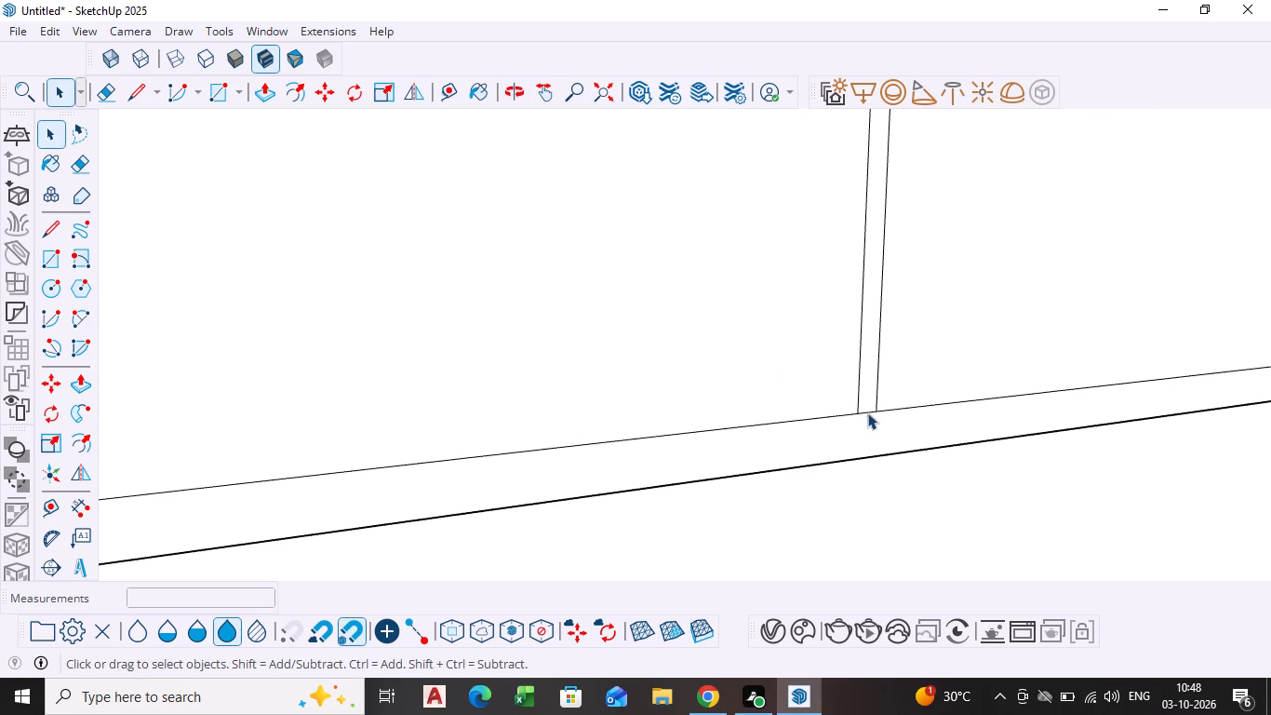
click(868, 411)
key(Delete)
Delete the short edge closing the gap at the lower end of the divider nearest the adjoining wall.
scroll(908, 371, down, 5)
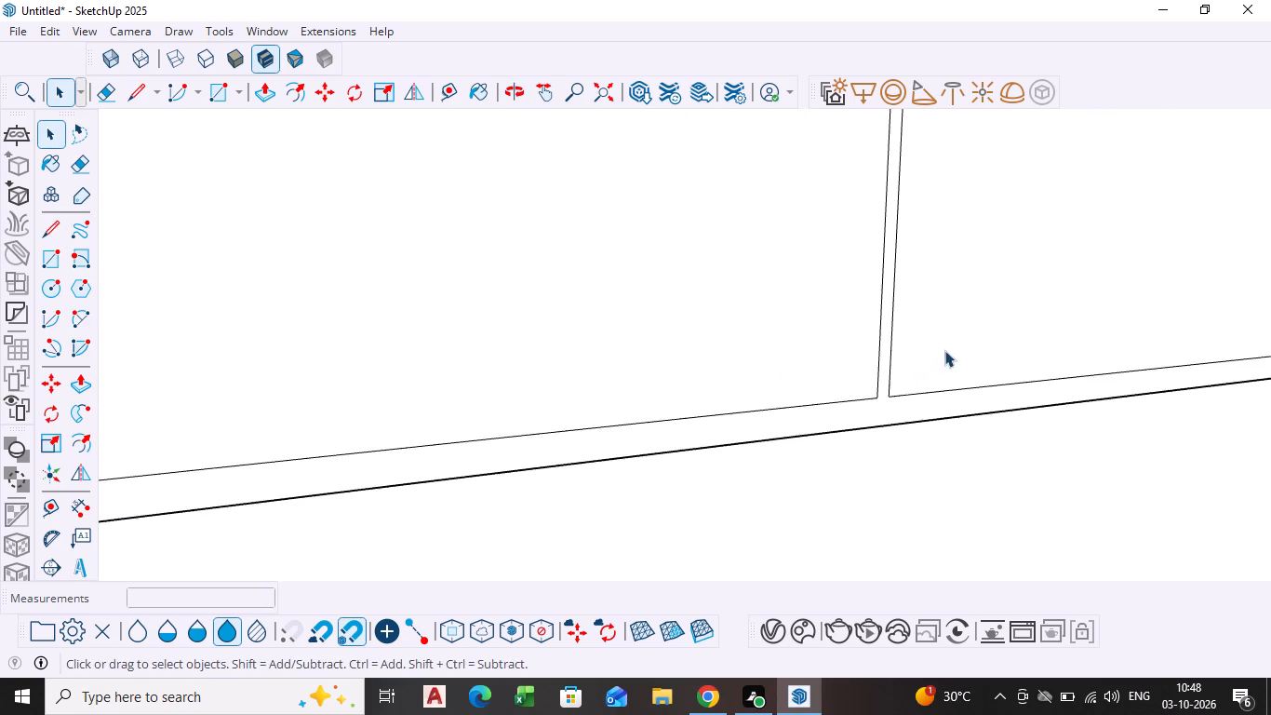
scroll(944, 350, down, 9)
shift+middle_drag(900, 384, 555, 384)
scroll(972, 332, up, 8)
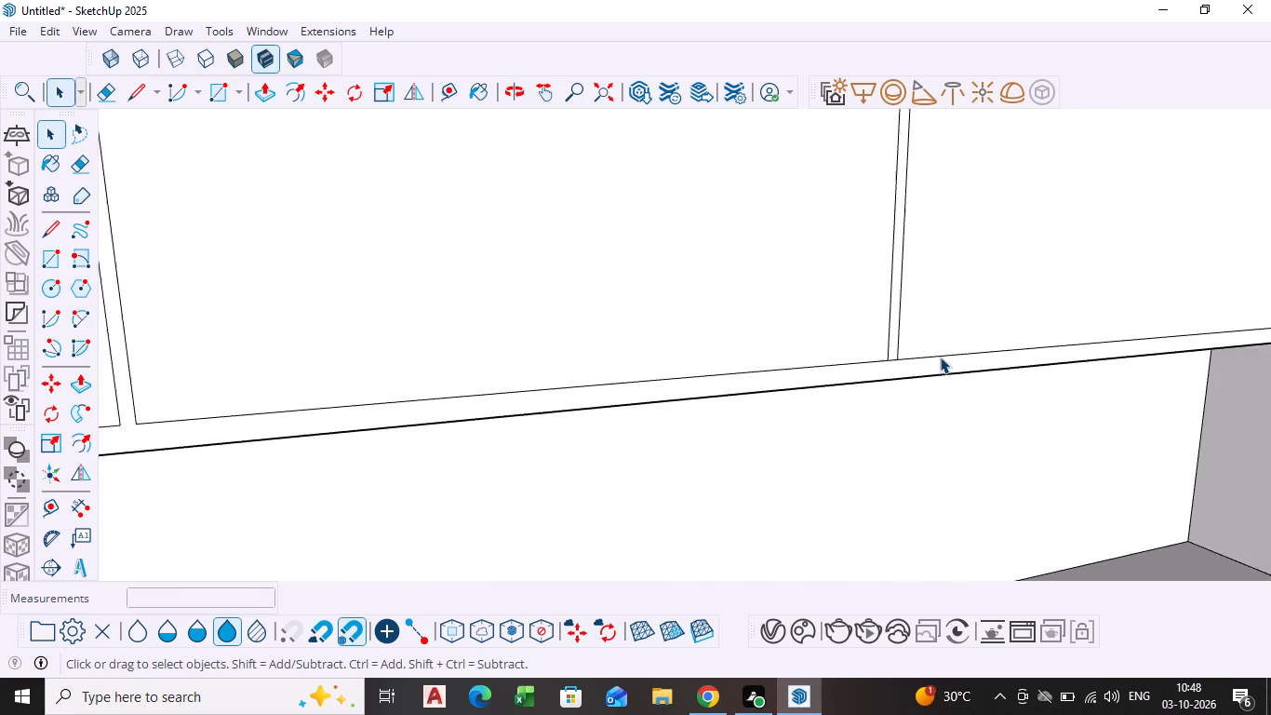
scroll(940, 357, up, 7)
click(844, 369)
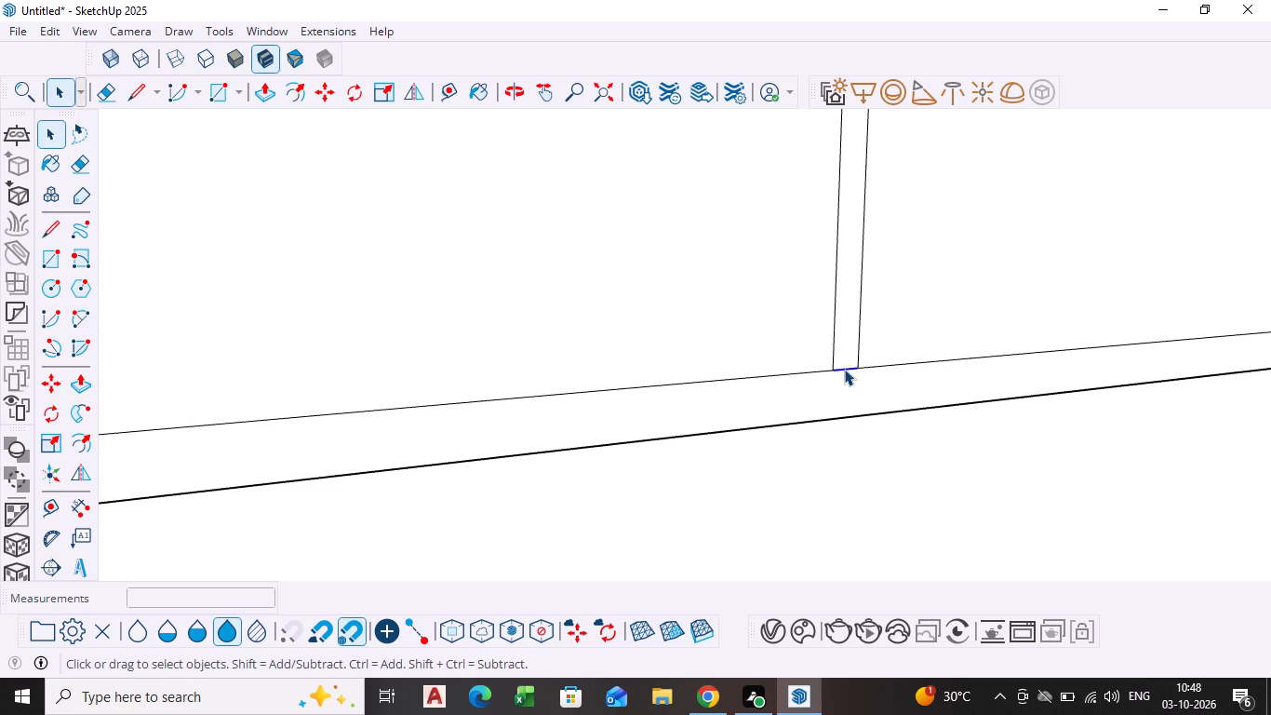
key(Delete)
Delete the short edge closing the gap at the upper end of the divider nearest the cabinet's open end.
scroll(833, 360, down, 20)
scroll(846, 336, down, 13)
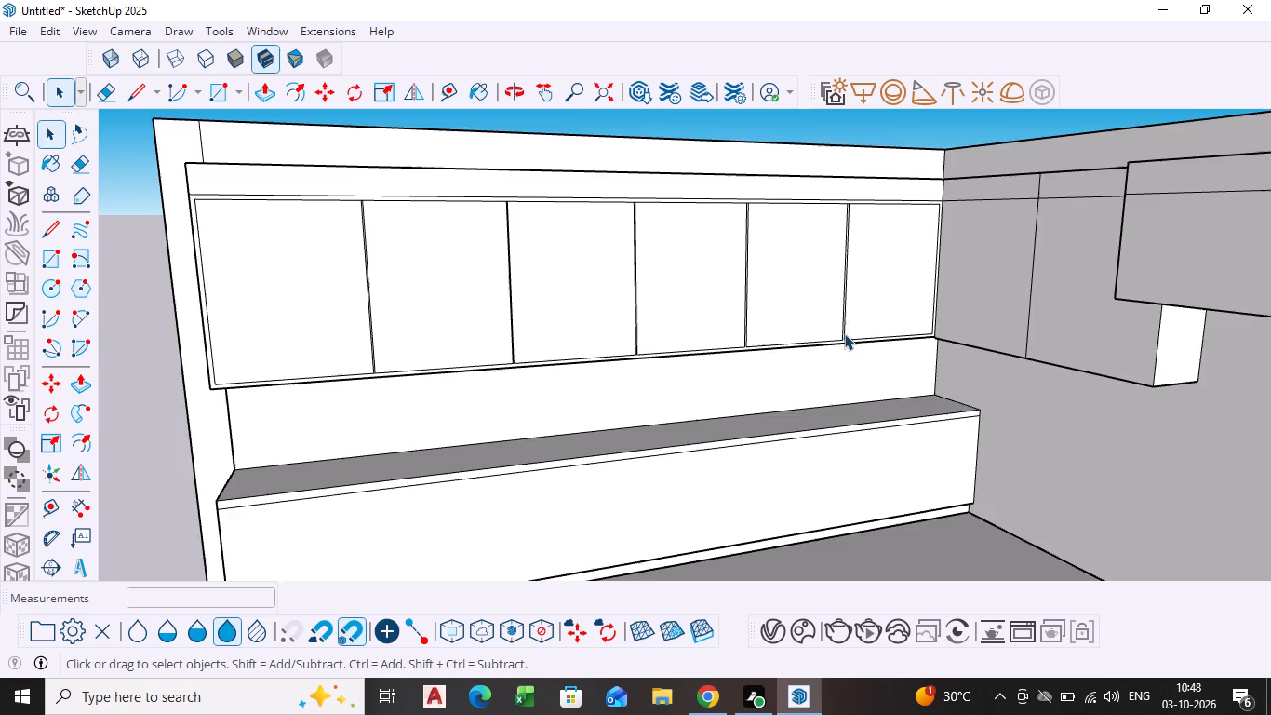
shift+scroll(781, 338, down, 1)
shift+middle_drag(779, 339, 859, 406)
scroll(470, 253, up, 5)
scroll(524, 345, up, 4)
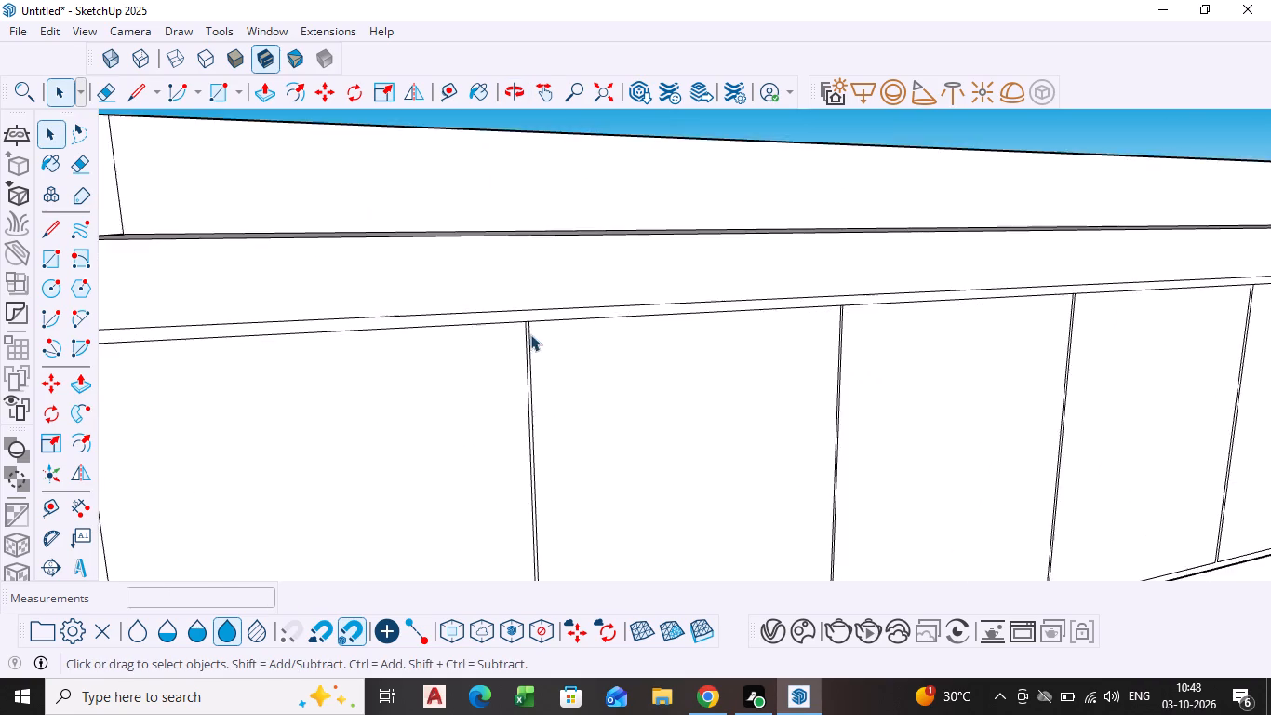
scroll(530, 334, up, 15)
click(525, 344)
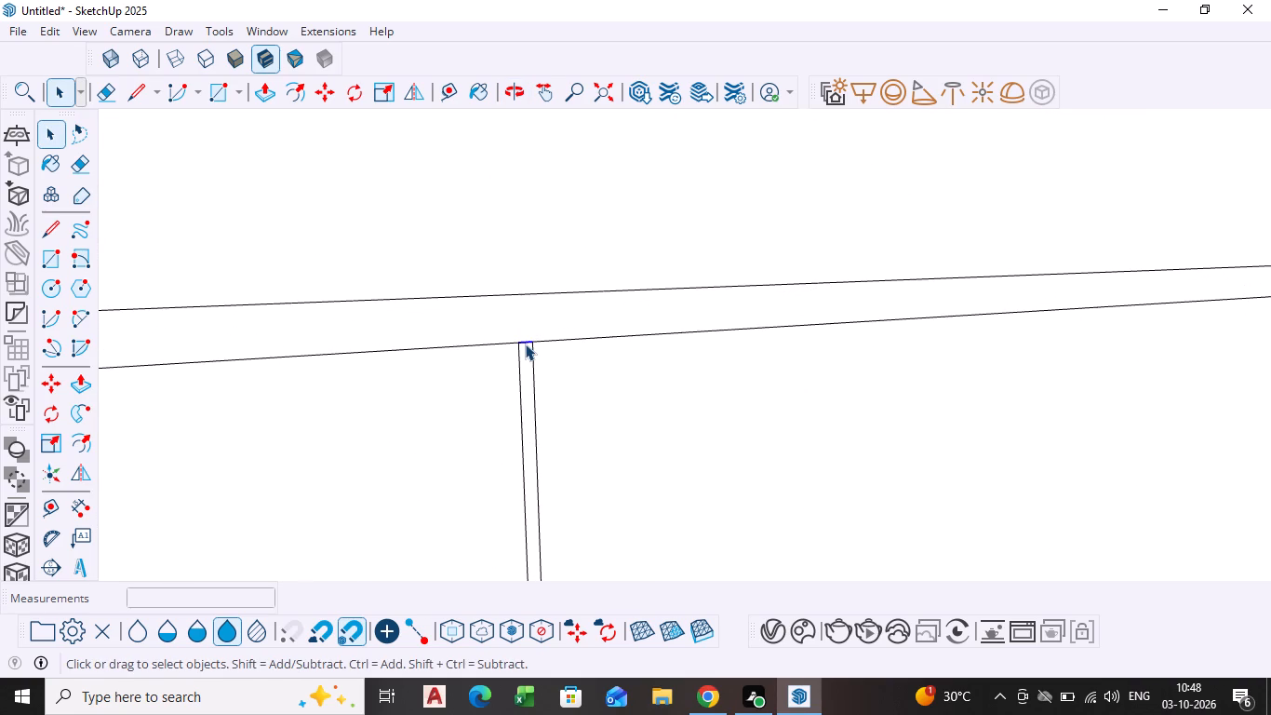
key(Delete)
Delete the short edge closing the gap at the upper end of the second divider from the open end.
scroll(627, 352, down, 12)
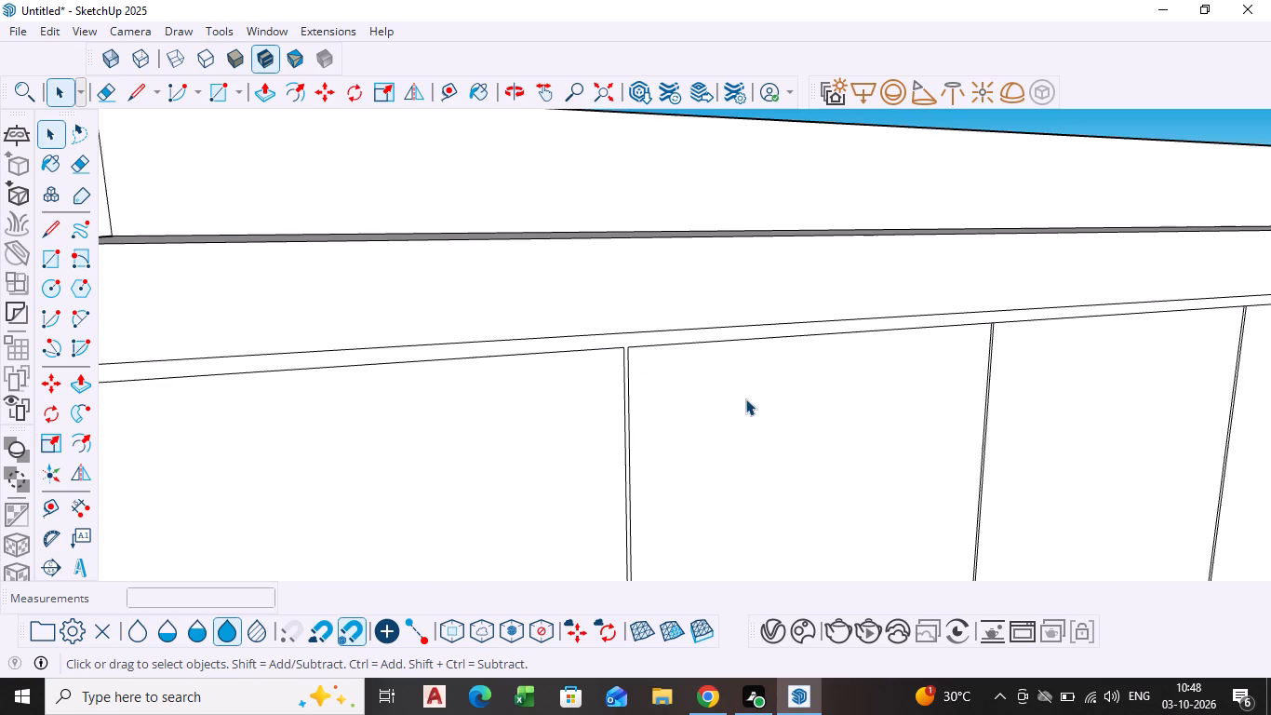
scroll(808, 415, down, 8)
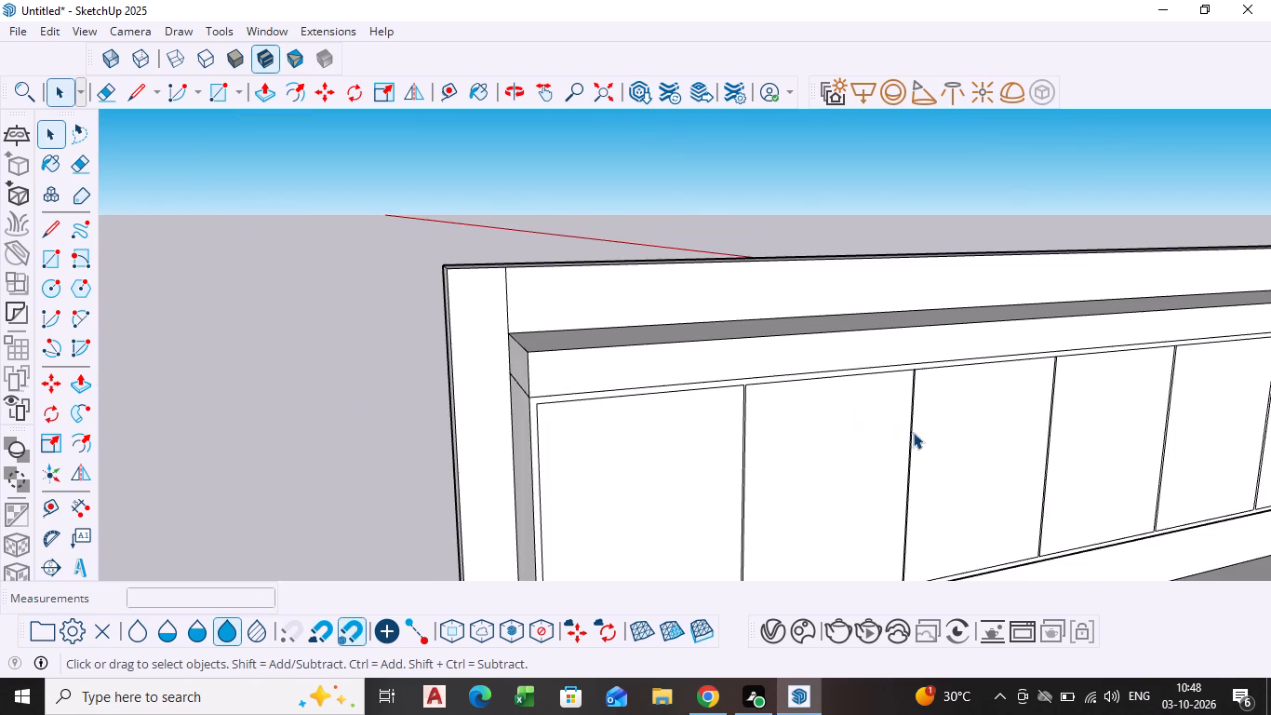
scroll(930, 447, down, 1)
shift+scroll(926, 452, down, 1)
shift+middle_drag(925, 452, 582, 435)
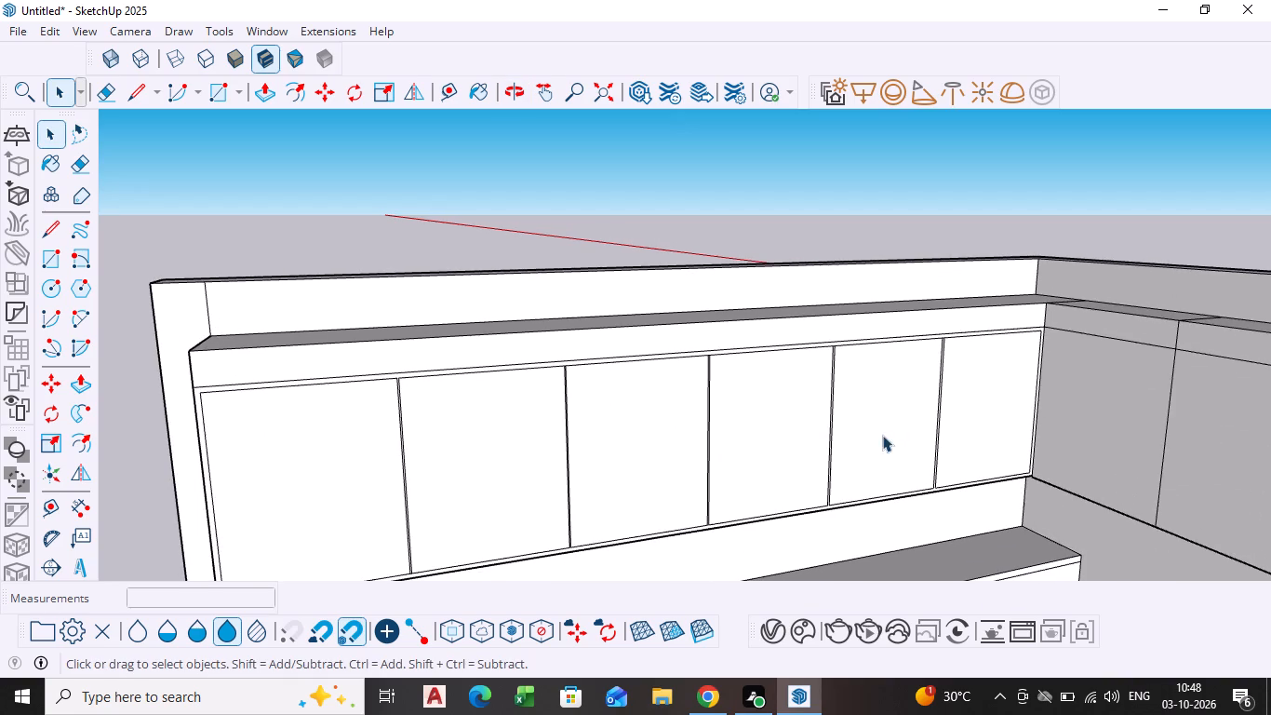
scroll(735, 344, up, 8)
scroll(317, 404, up, 3)
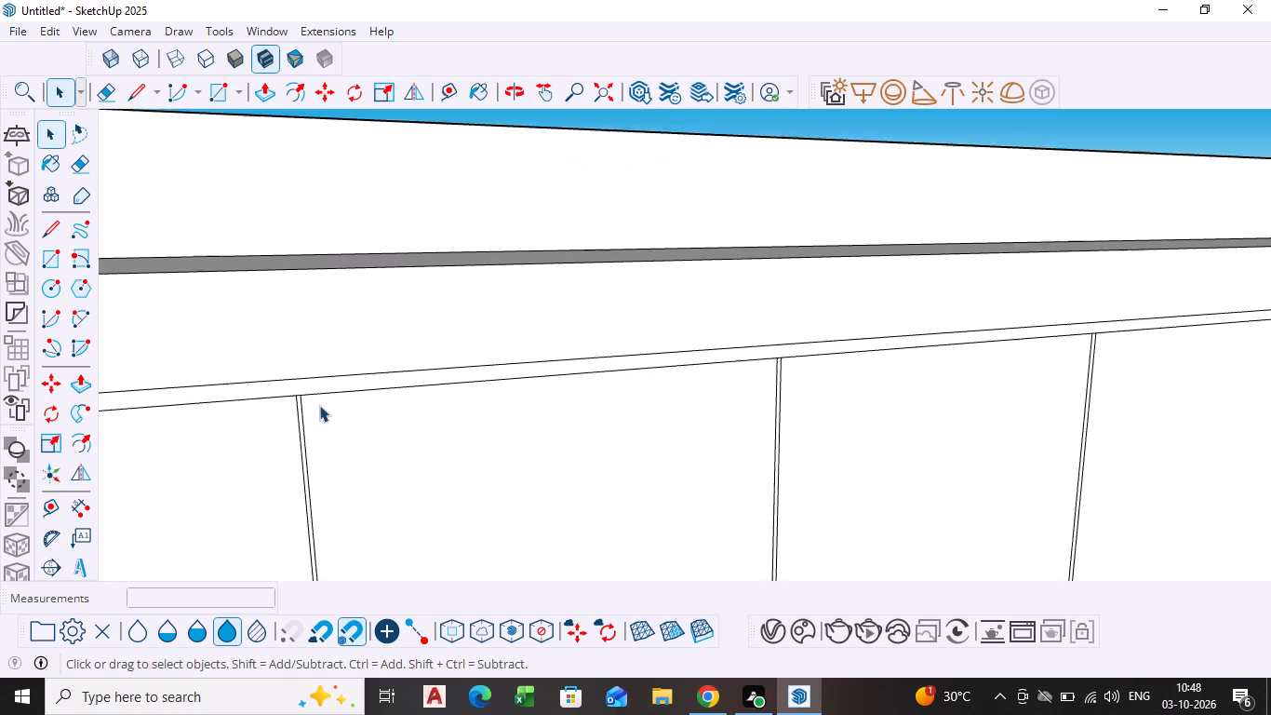
scroll(319, 405, up, 13)
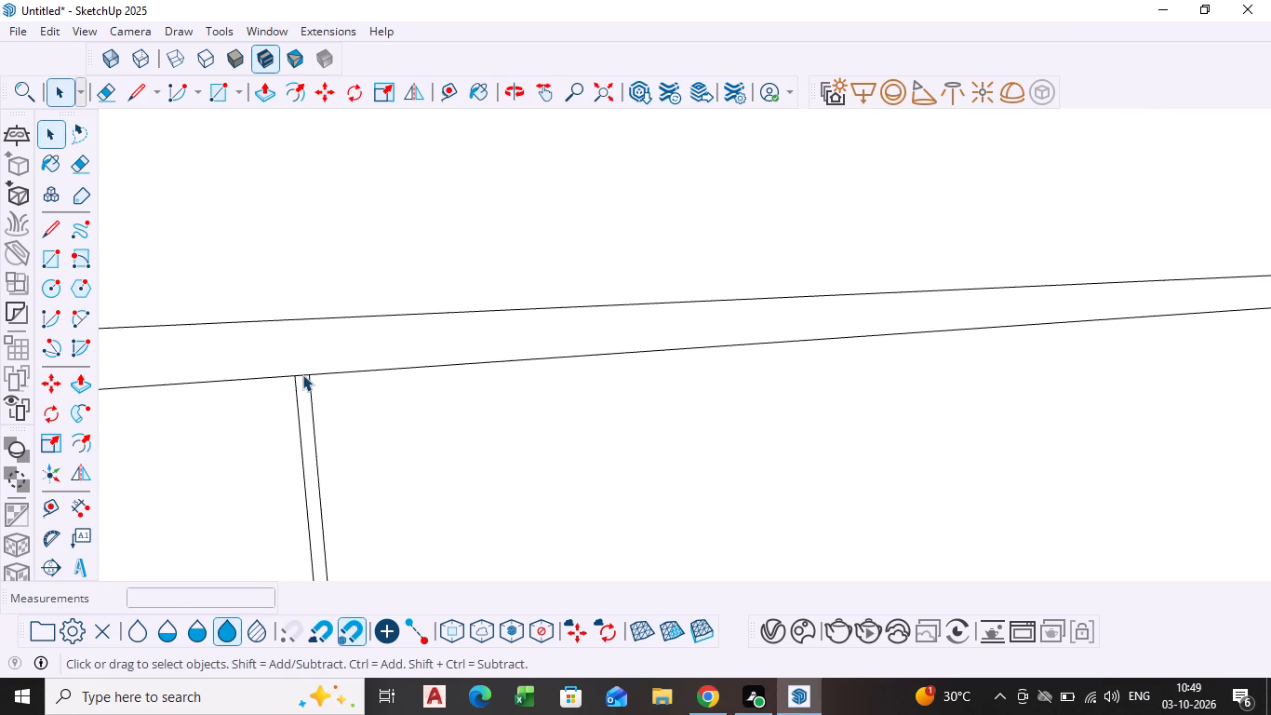
click(302, 374)
key(Delete)
Delete the short edge closing the gap at the upper end of the third divider from the open end.
scroll(504, 427, down, 6)
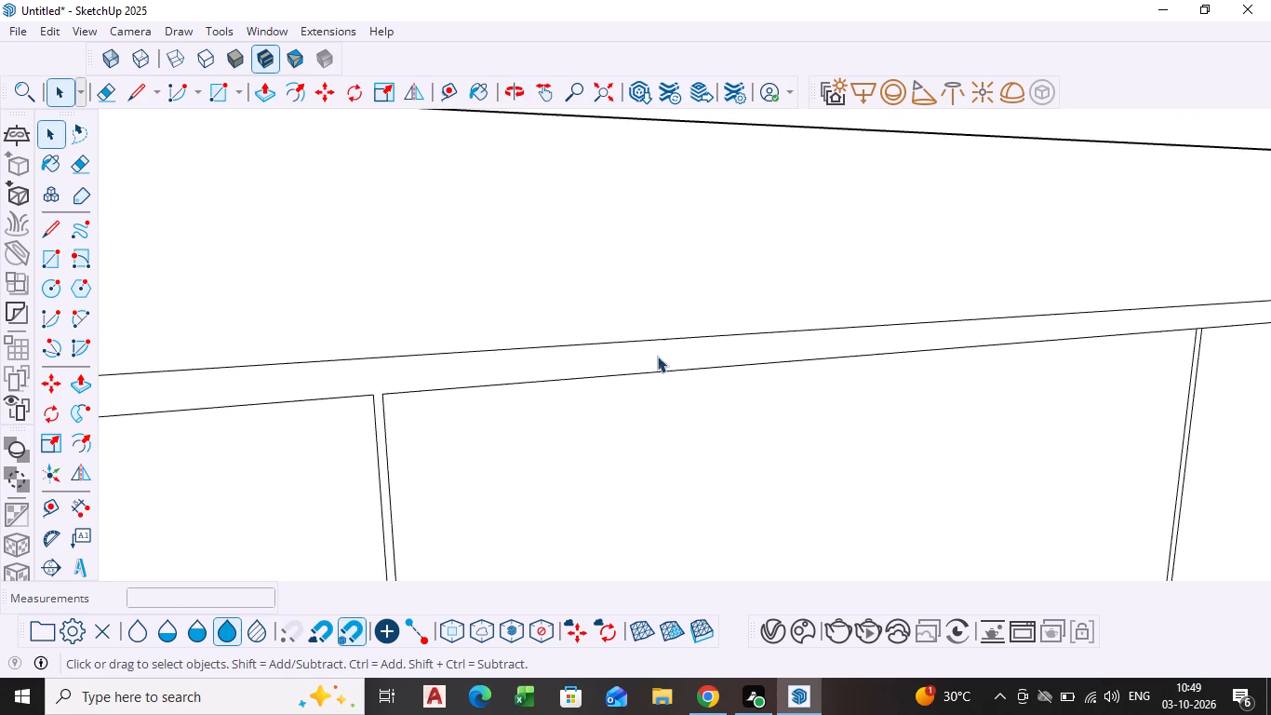
scroll(657, 356, down, 6)
shift+middle_drag(690, 373, 308, 394)
scroll(669, 357, up, 9)
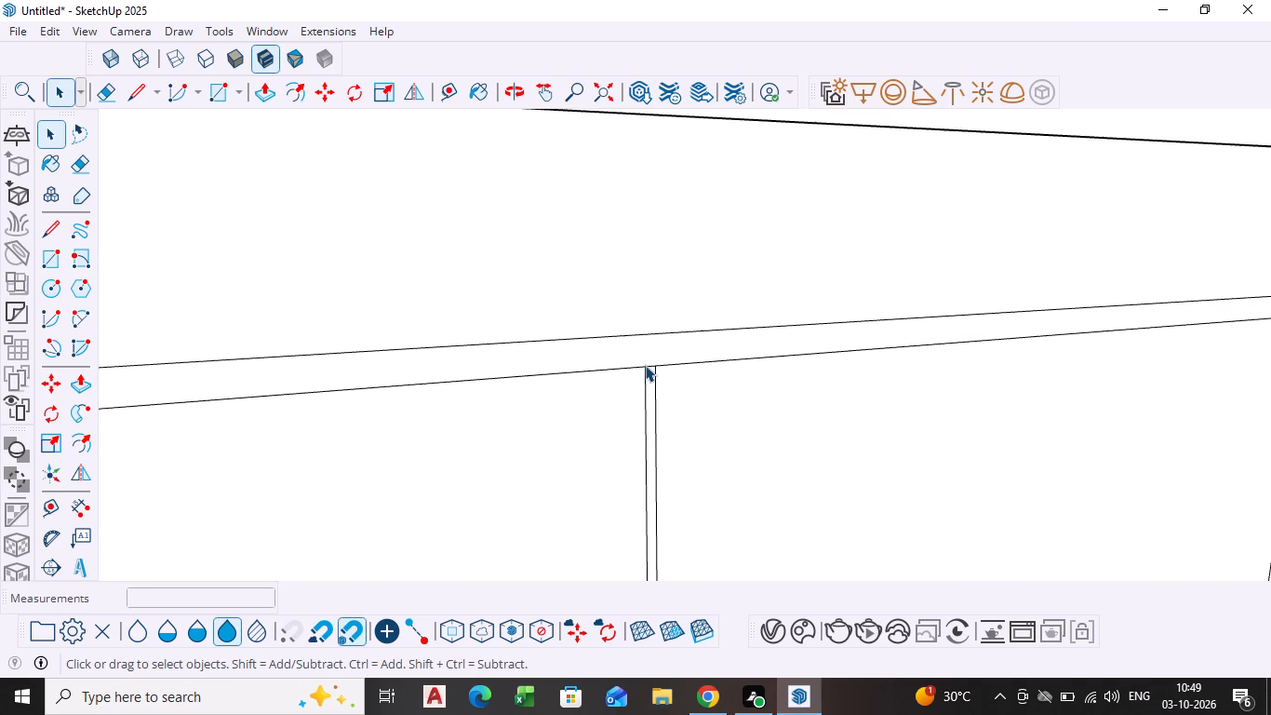
scroll(645, 365, up, 3)
click(648, 367)
click(648, 367)
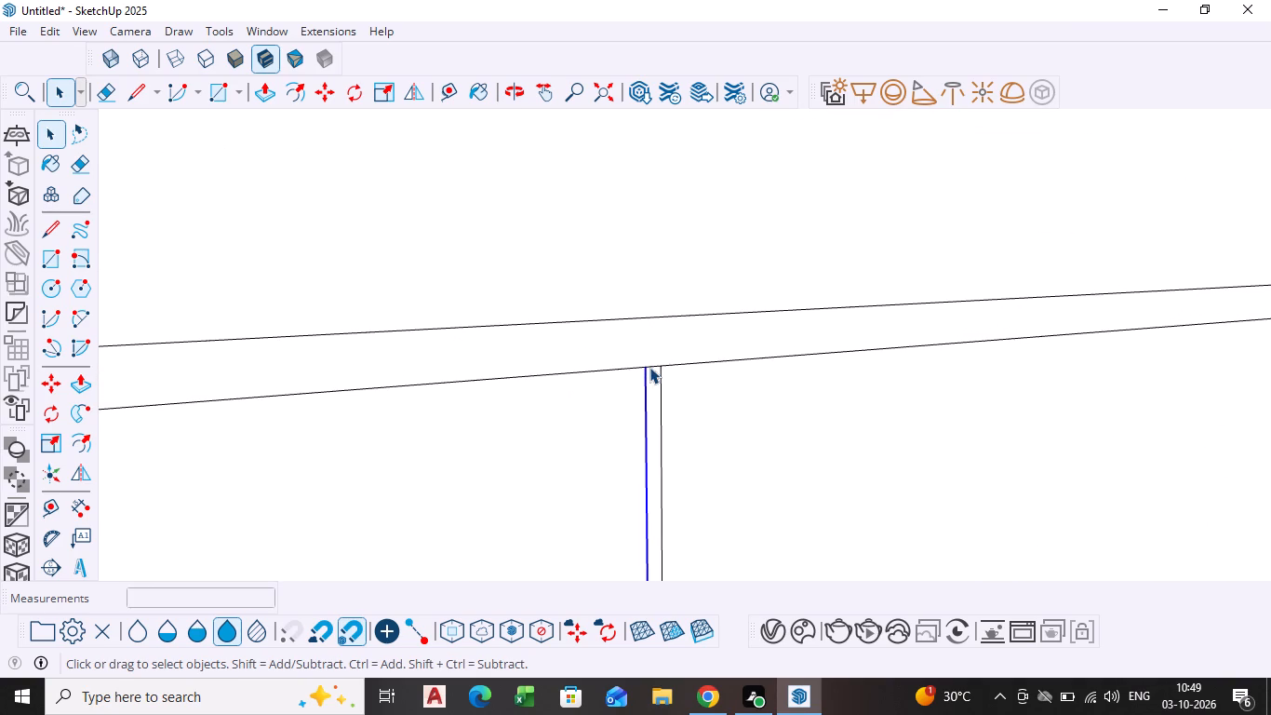
click(651, 366)
key(Delete)
Delete the short edge closing the gap at the upper end of the fourth divider from the open end.
scroll(682, 391, down, 13)
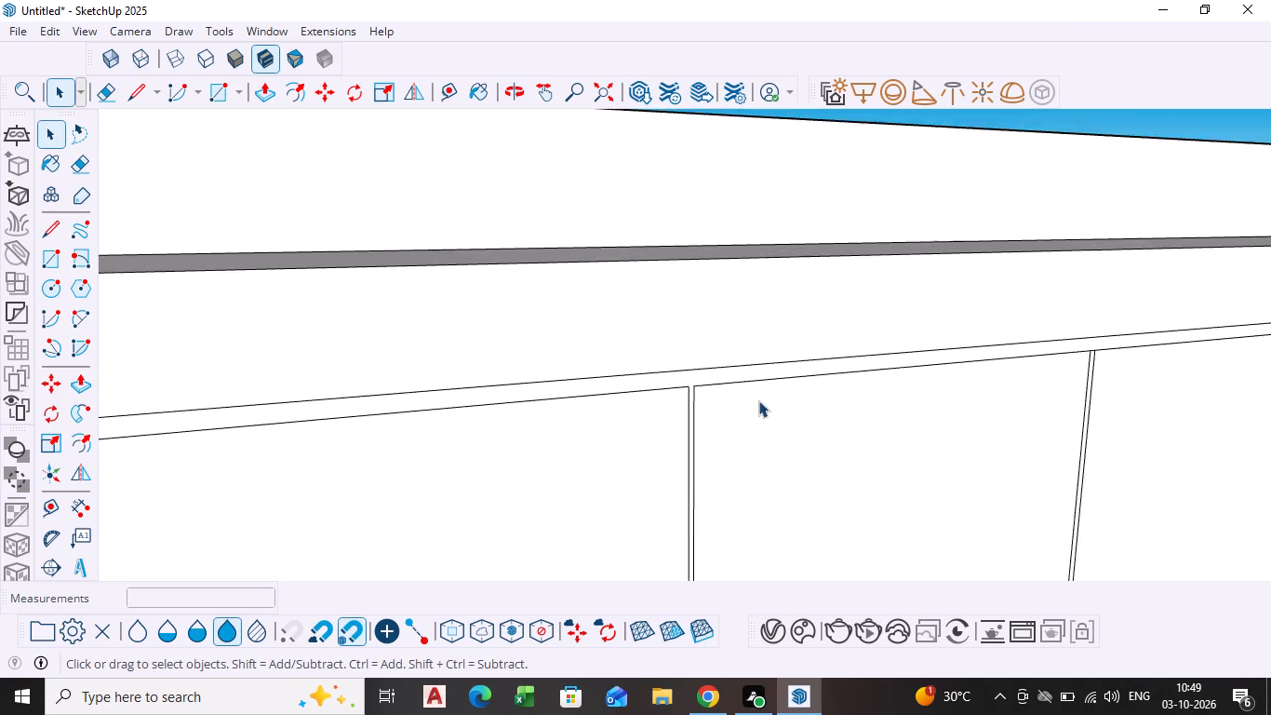
scroll(758, 400, down, 5)
shift+middle_drag(836, 397, 348, 416)
shift+scroll(832, 397, down, 1)
scroll(565, 378, up, 9)
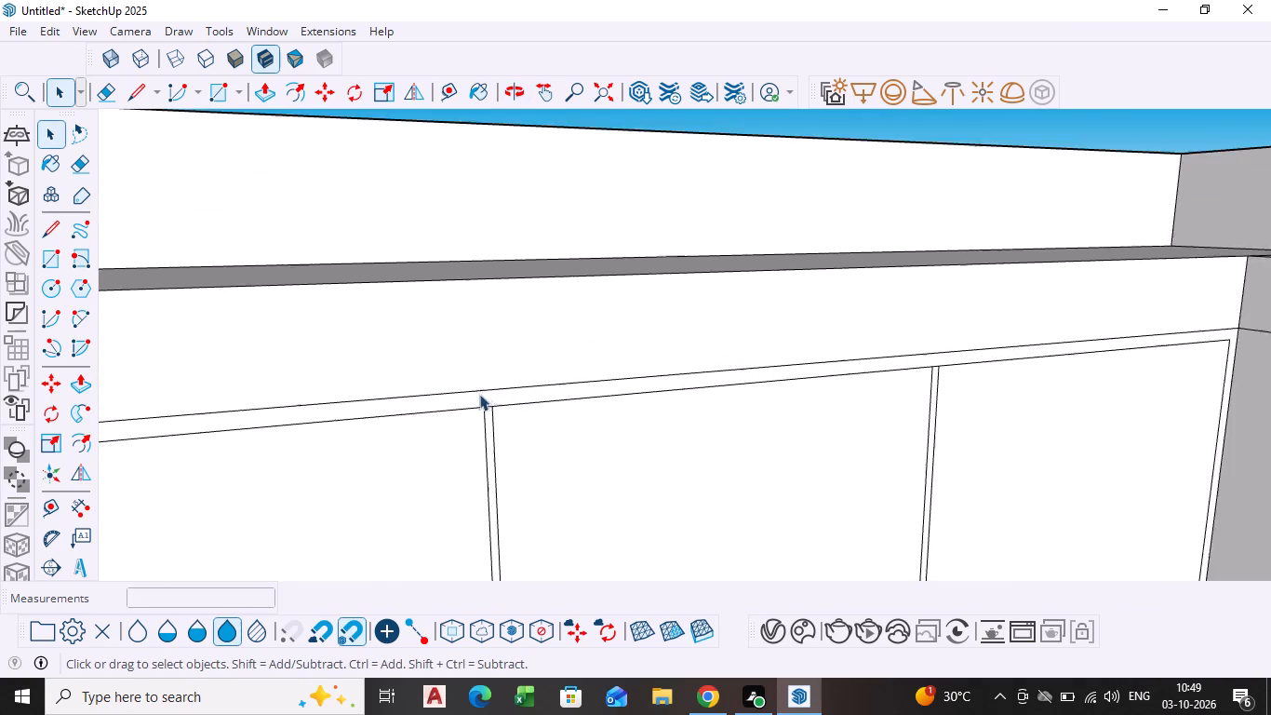
scroll(479, 394, up, 8)
click(492, 414)
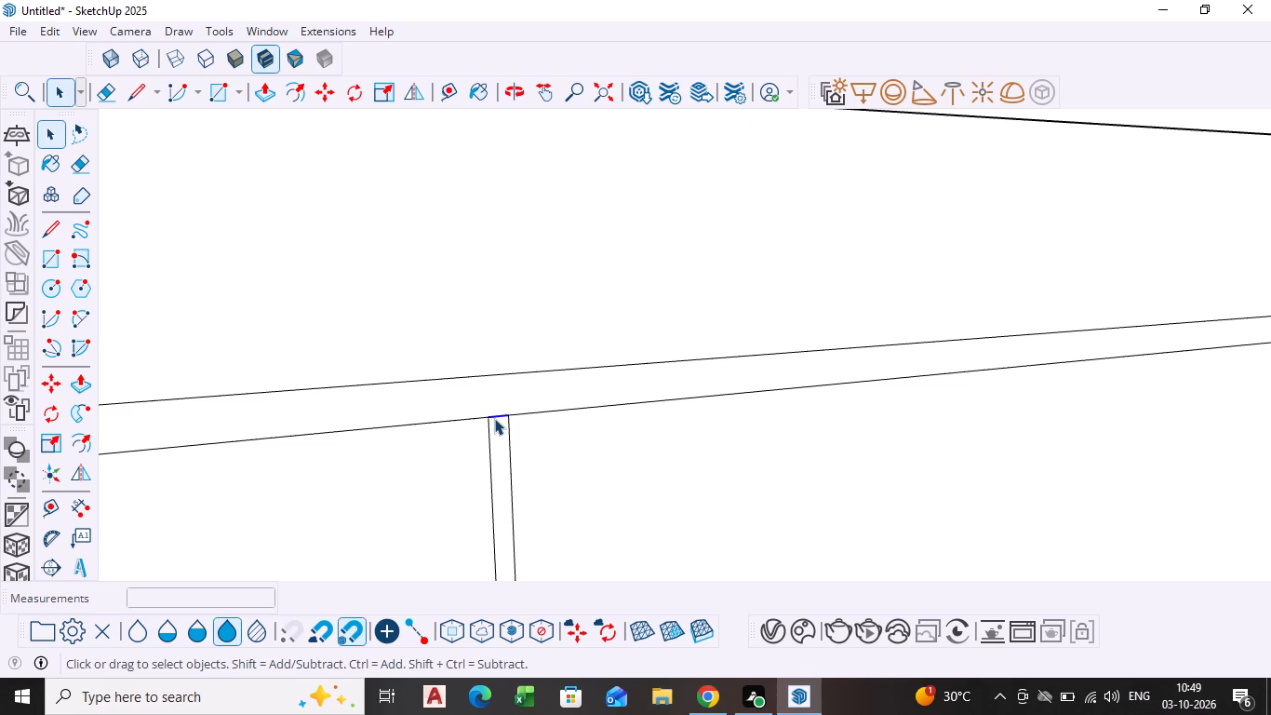
key(Delete)
Delete the short edge closing the gap at the upper end of the divider nearest the adjoining wall.
scroll(706, 461, down, 12)
shift+middle_drag(864, 448, 711, 448)
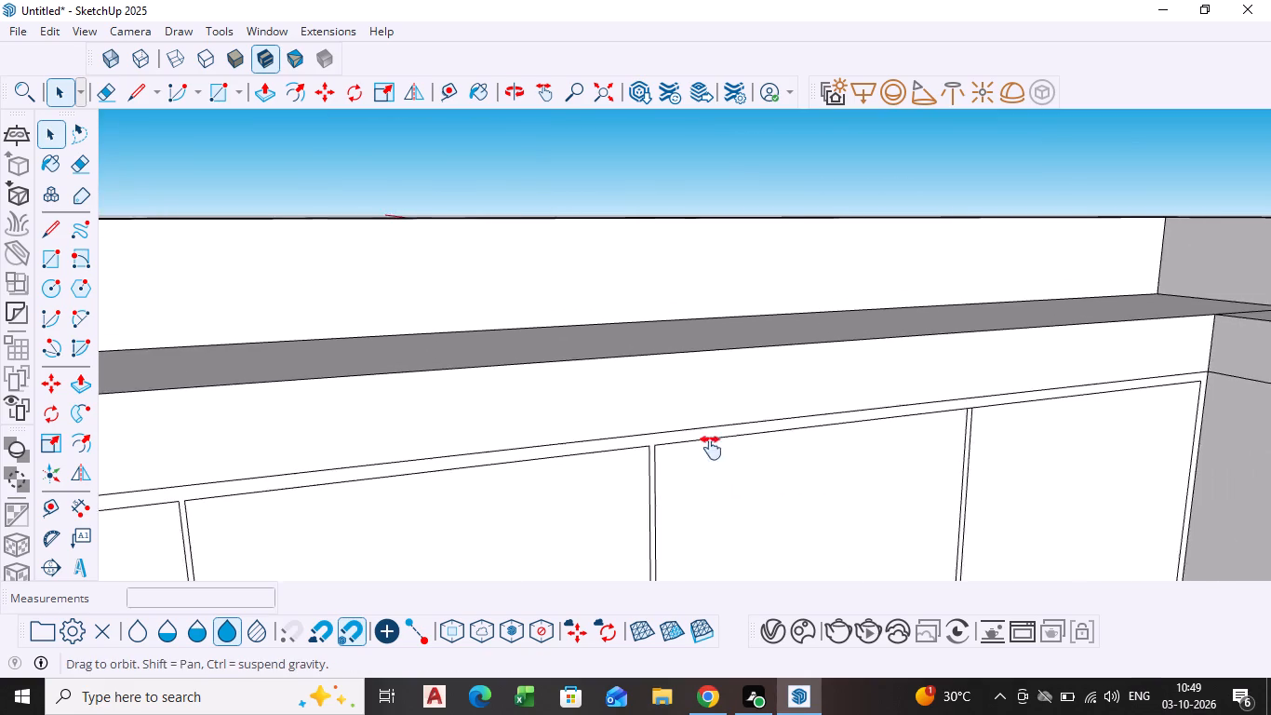
shift+middle_drag(711, 448, 496, 436)
shift+scroll(496, 437, down, 1)
scroll(634, 391, up, 8)
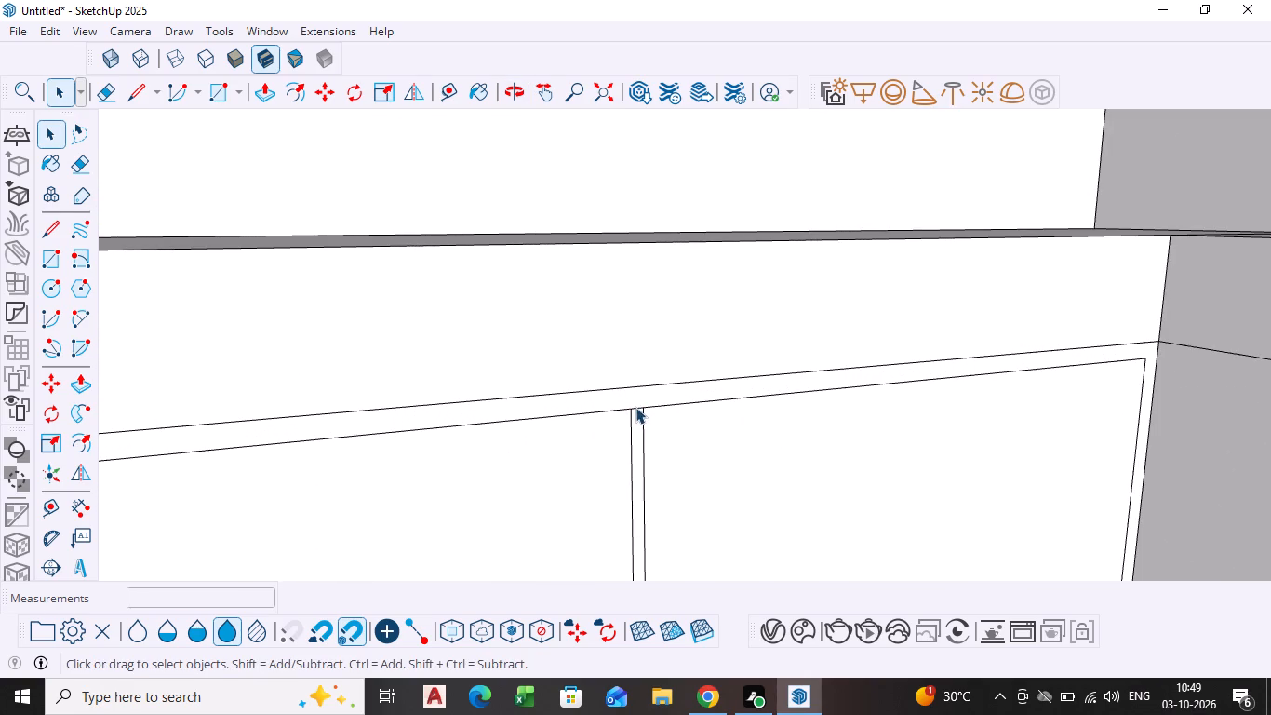
click(635, 406)
key(Delete)
Examine the long cabinet's panelled front and the overhead cabinet face on the adjoining wall around their shared corner.
scroll(635, 406, down, 3)
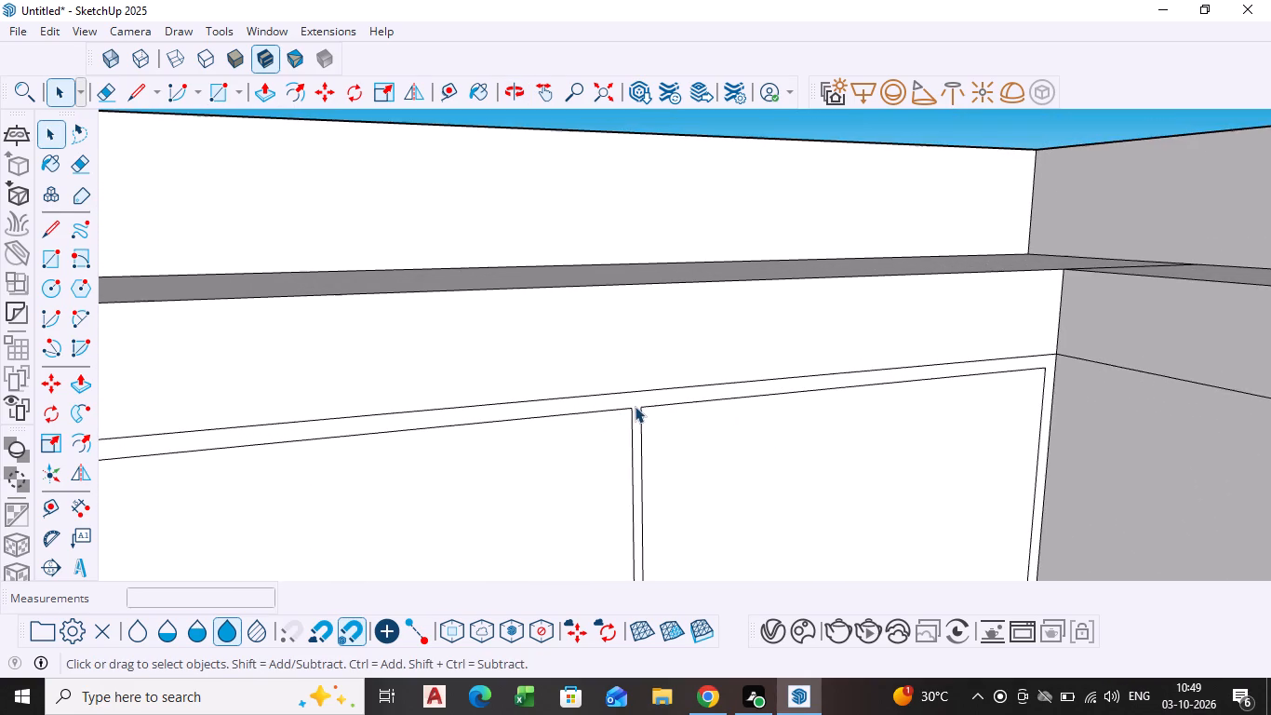
scroll(653, 401, down, 10)
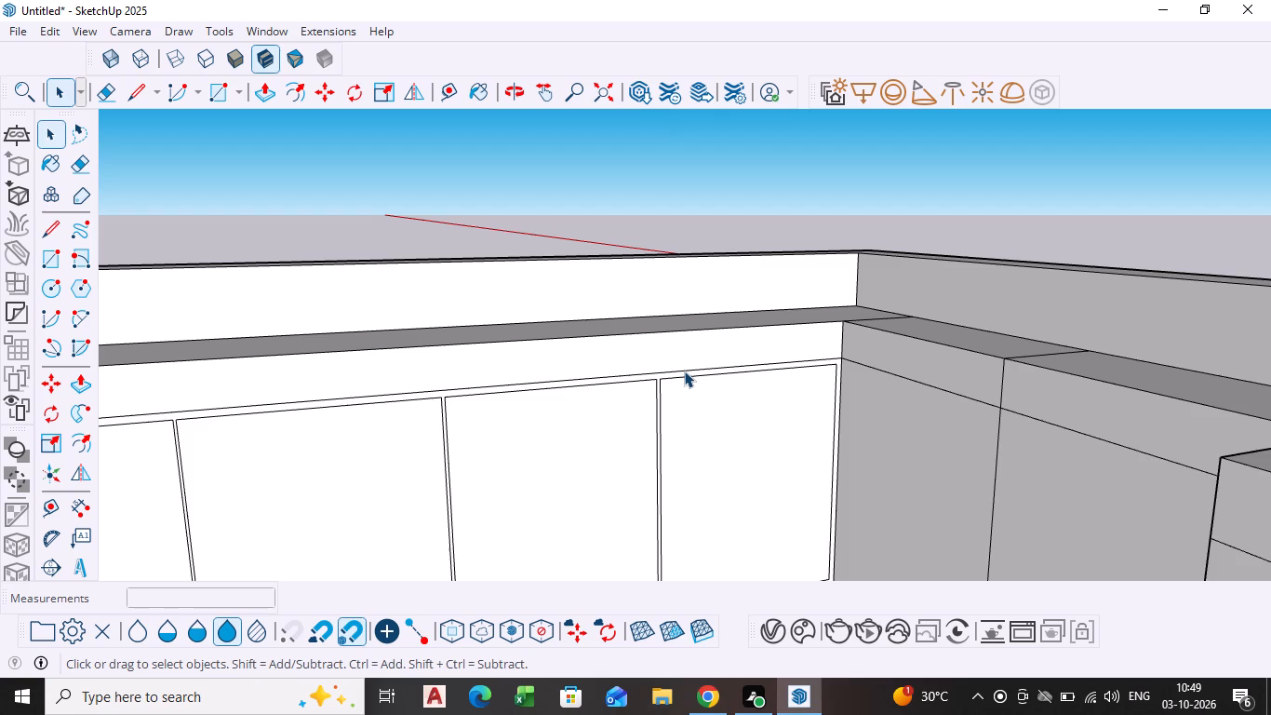
scroll(684, 371, down, 2)
shift+middle_drag(656, 320, 707, 228)
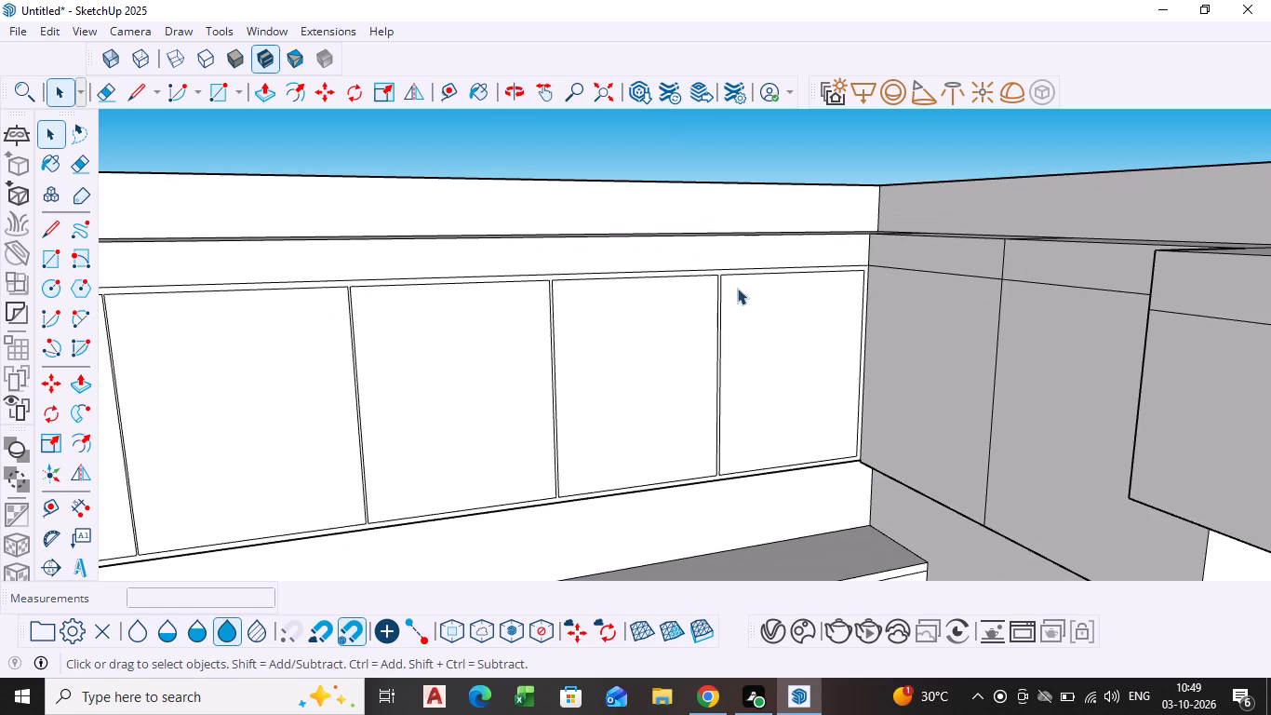
scroll(689, 390, down, 4)
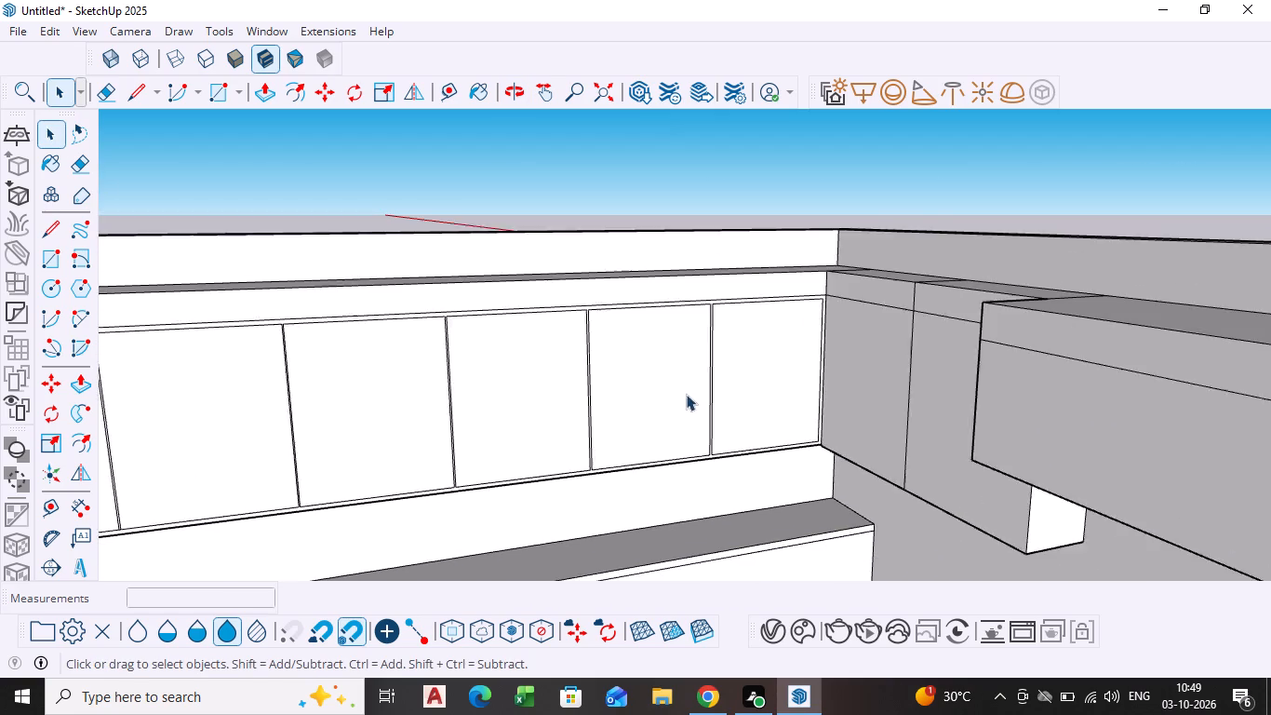
scroll(659, 404, down, 1)
middle_drag(710, 376, 804, 380)
scroll(726, 373, down, 1)
scroll(771, 321, up, 5)
middle_drag(831, 405, 841, 404)
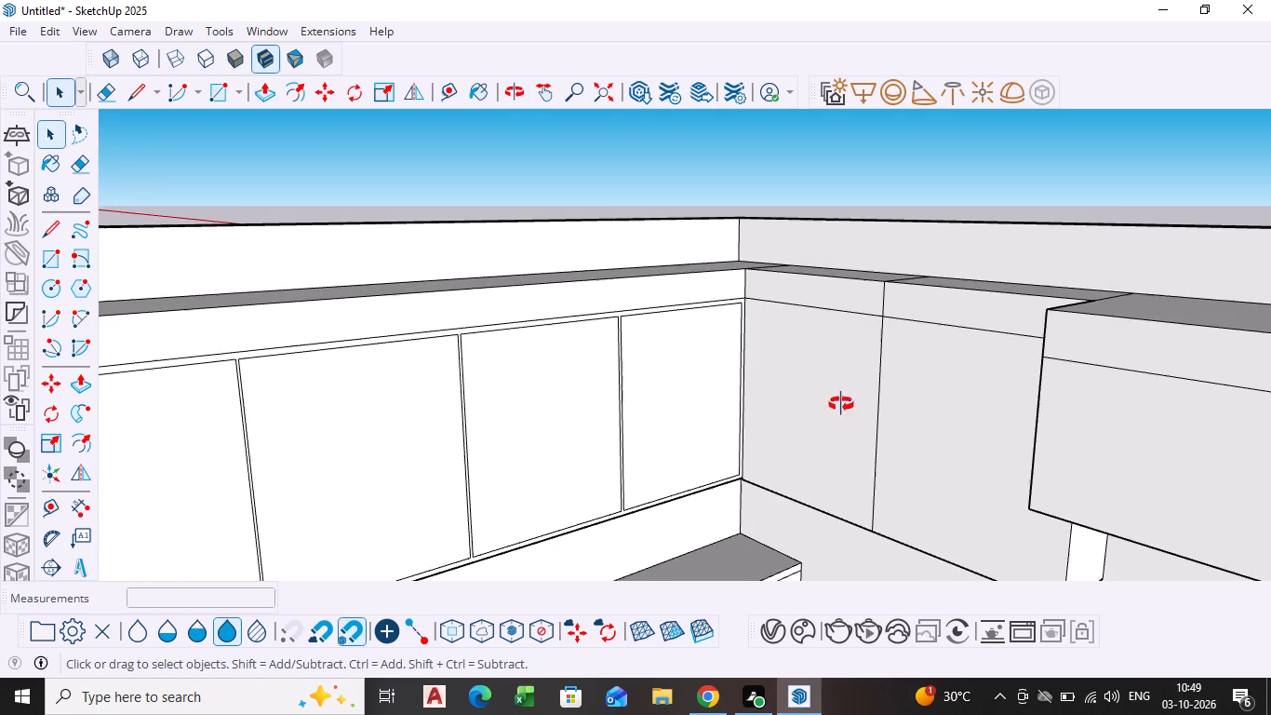
middle_drag(841, 404, 909, 390)
scroll(860, 425, up, 4)
middle_drag(862, 437, 918, 430)
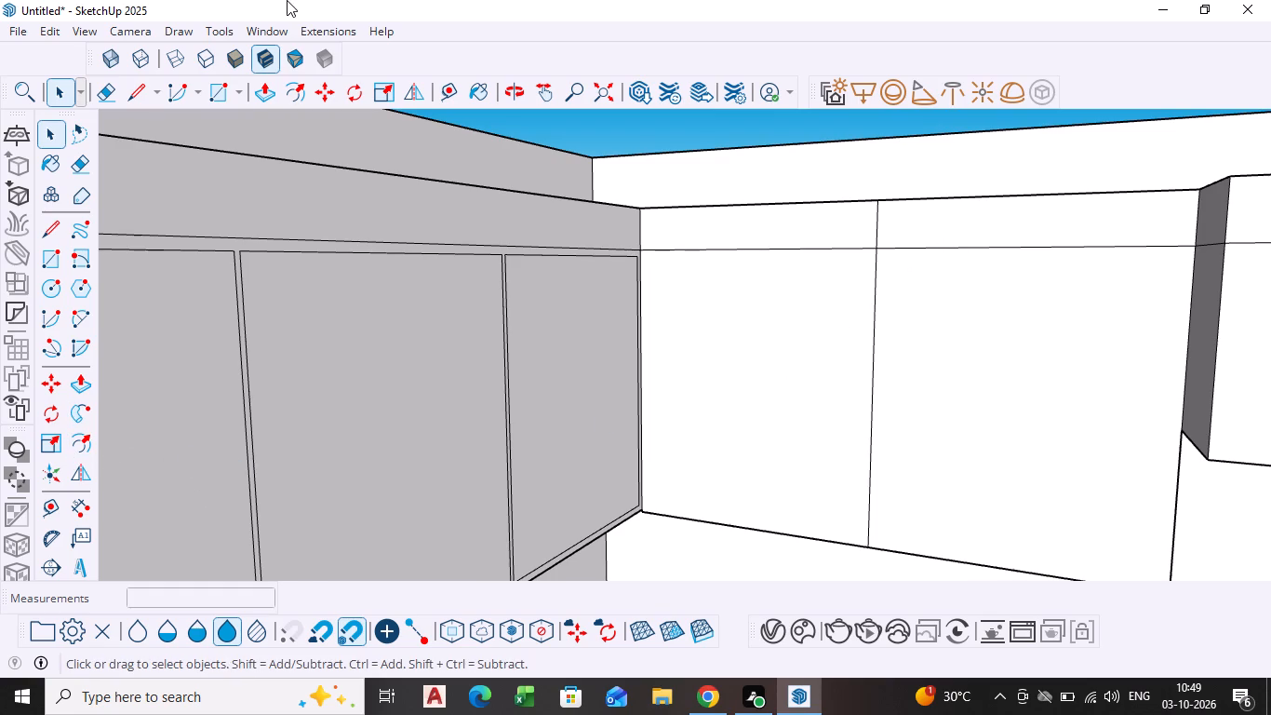
Offset the outline of the adjoining cabinet's front section nearest the corner inward by about 3/4".
click(82, 453)
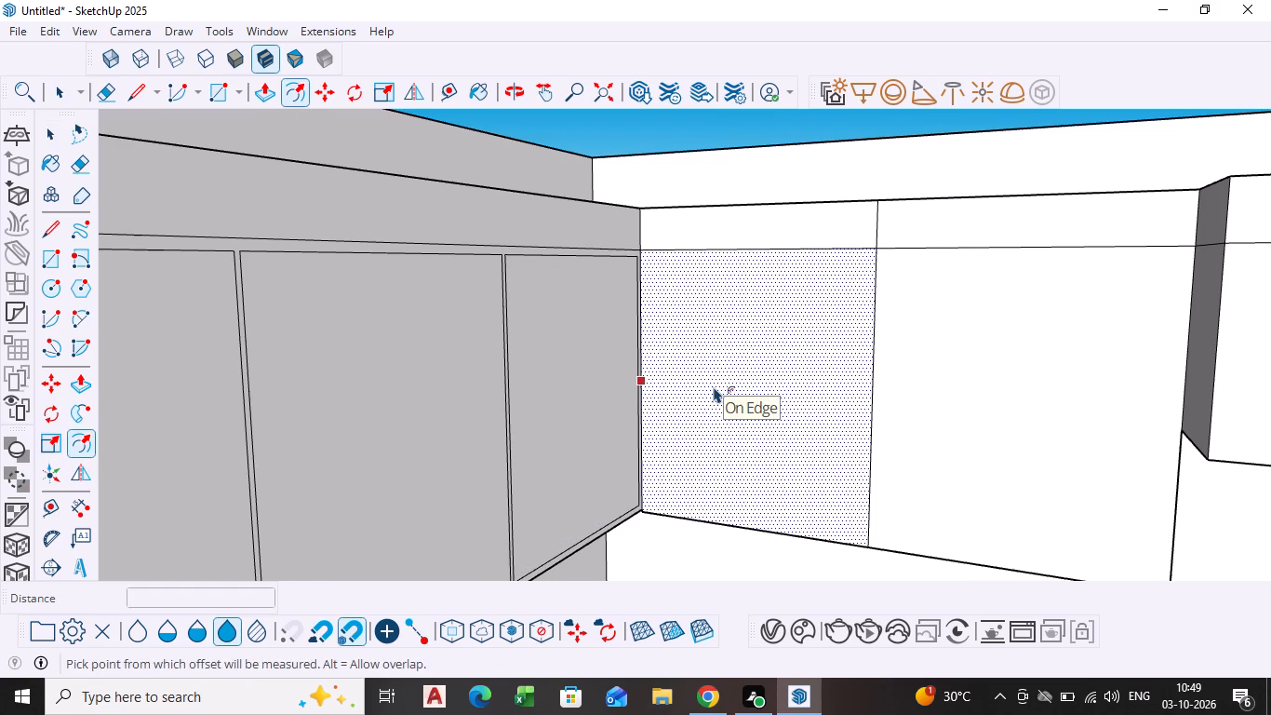
click(714, 386)
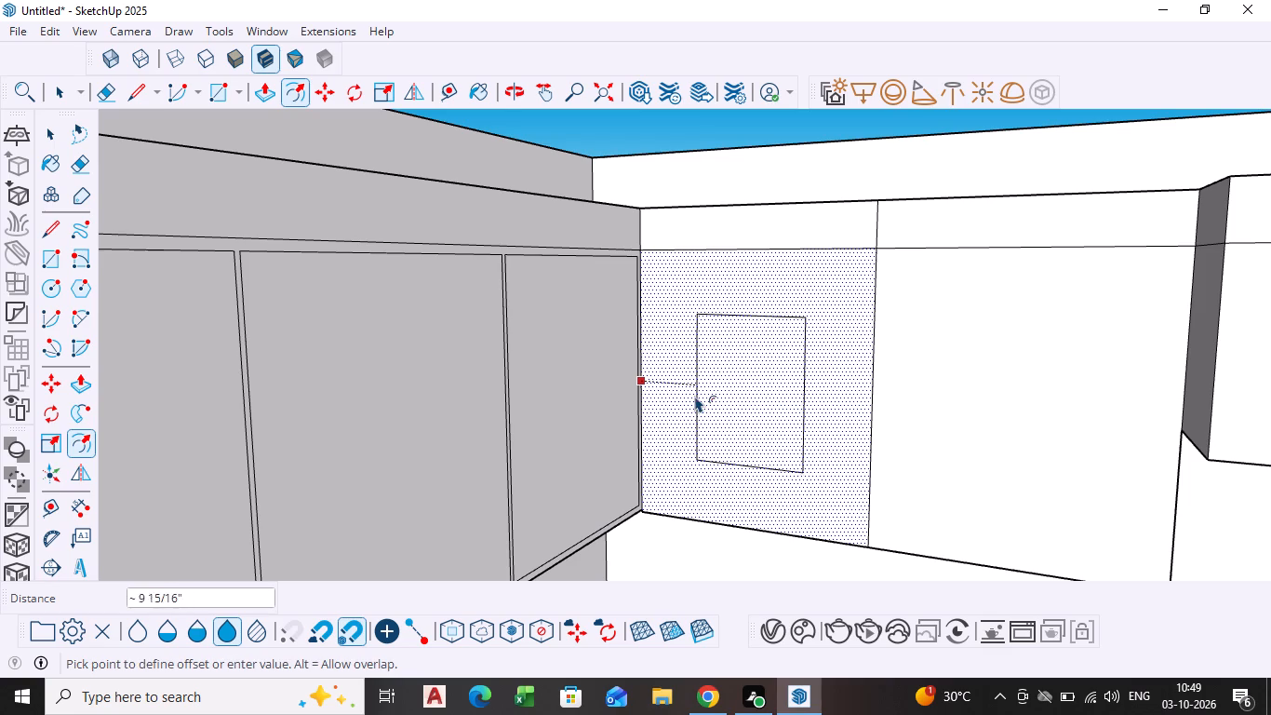
scroll(695, 396, up, 9)
scroll(679, 401, down, 9)
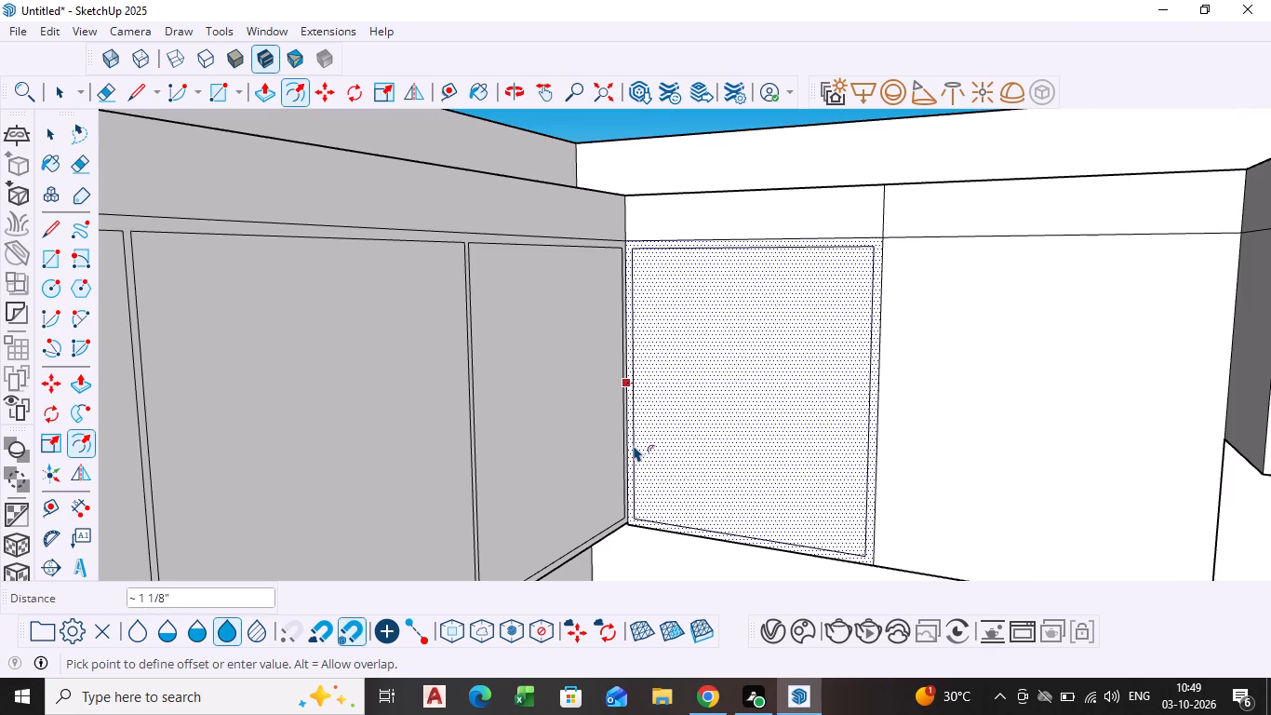
scroll(634, 445, up, 4)
middle_drag(635, 446, 677, 455)
scroll(677, 455, up, 1)
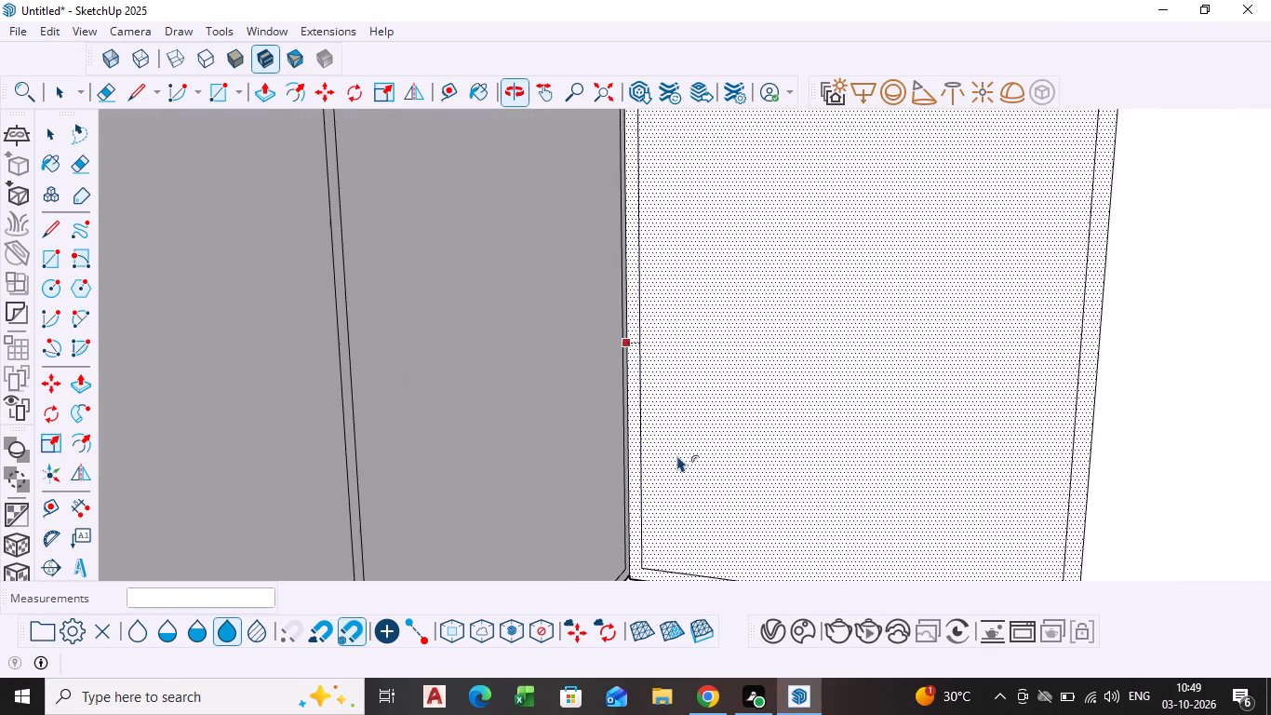
scroll(649, 468, up, 1)
scroll(646, 475, down, 2)
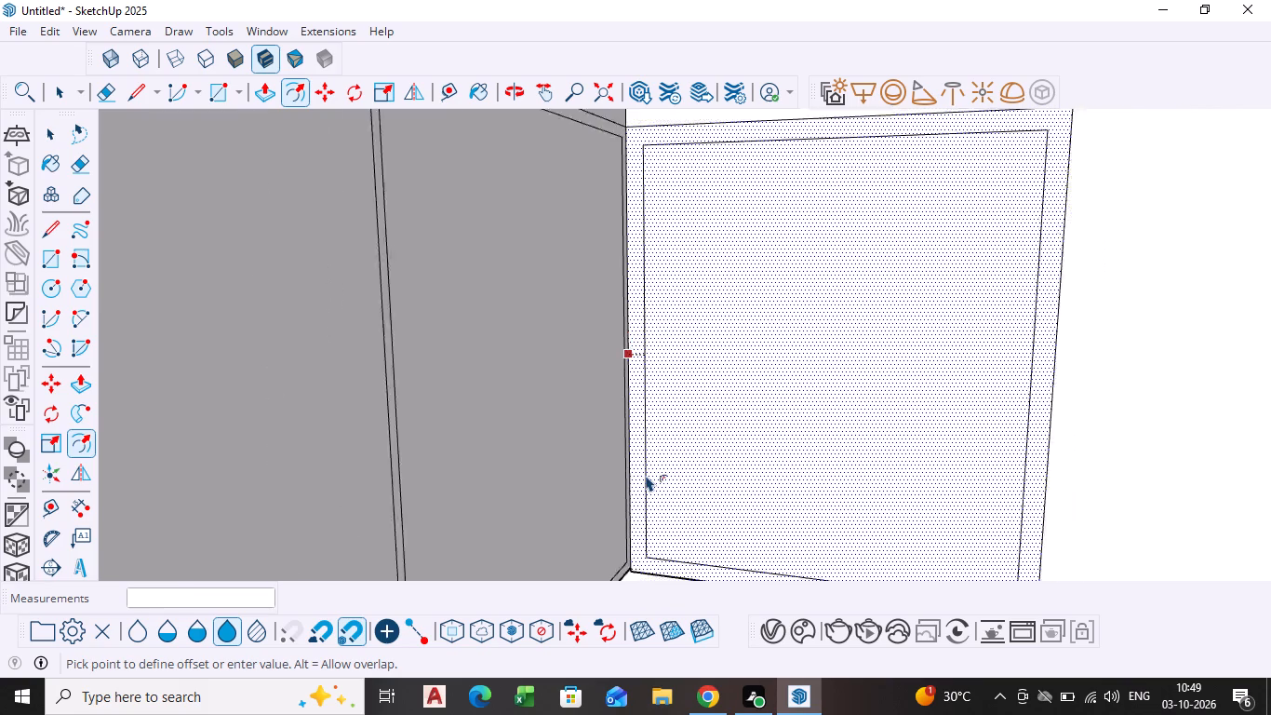
scroll(646, 475, down, 1)
middle_drag(646, 475, 564, 415)
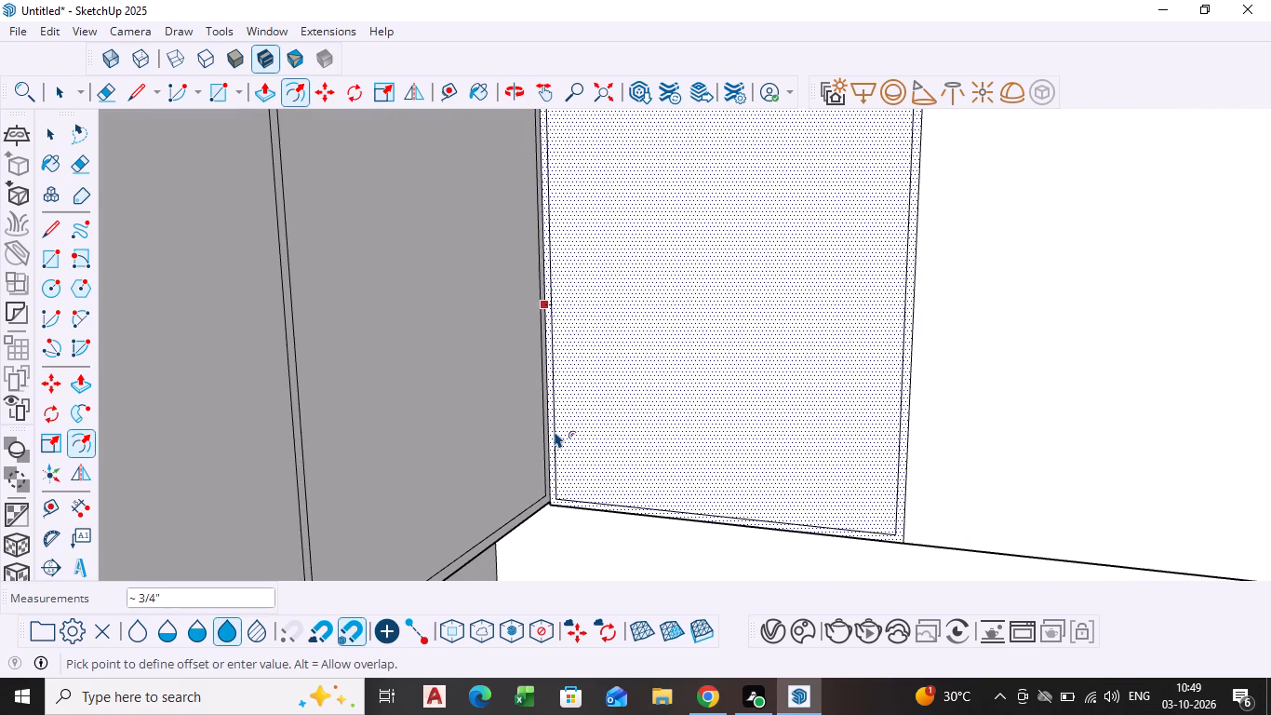
click(555, 431)
key(space)
key(space)
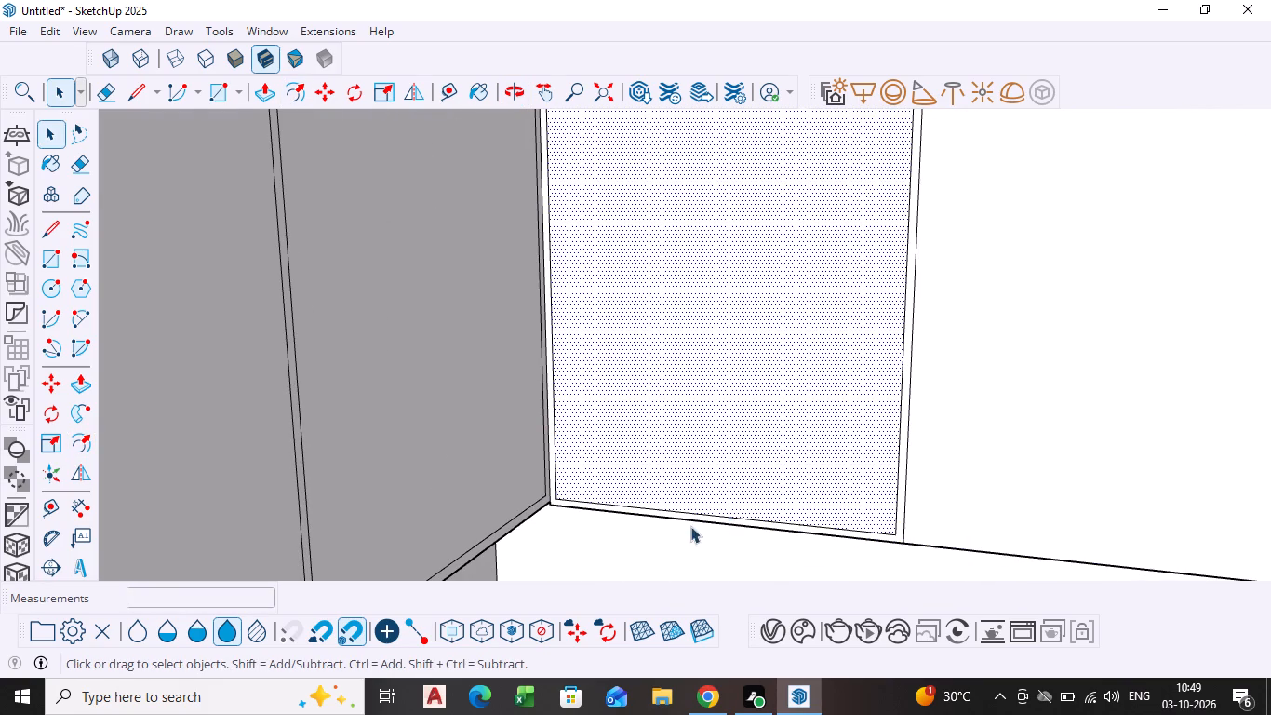
scroll(643, 504, down, 4)
scroll(592, 121, down, 3)
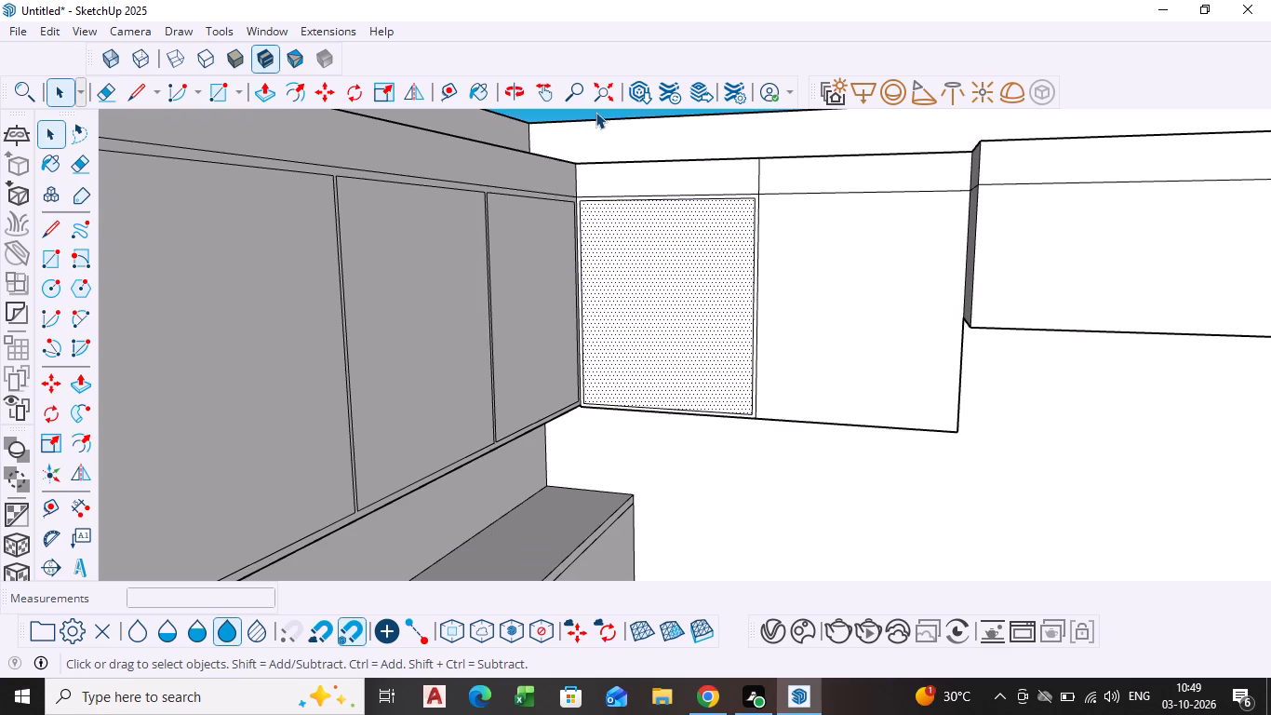
click(595, 113)
Copy the inset panel sideways about 3' 1 7/16" onto the neighbouring front section of the same cabinet.
scroll(756, 280, up, 3)
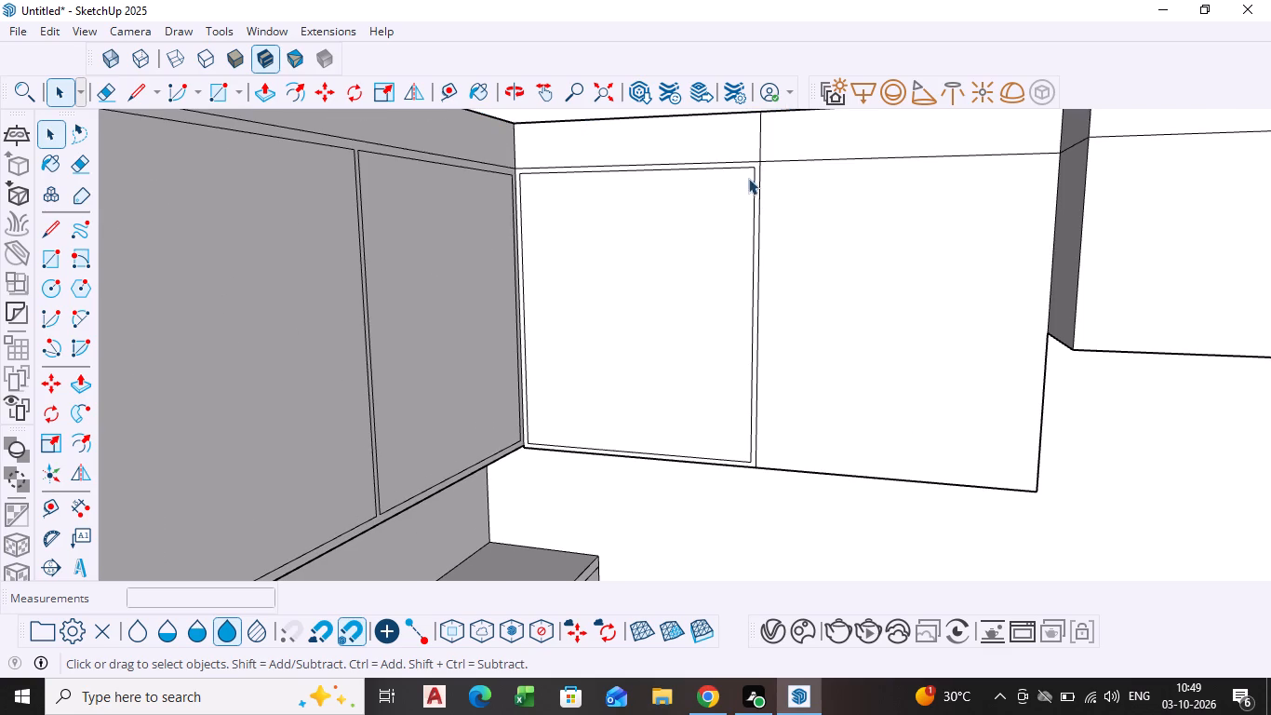
click(605, 333)
key(m)
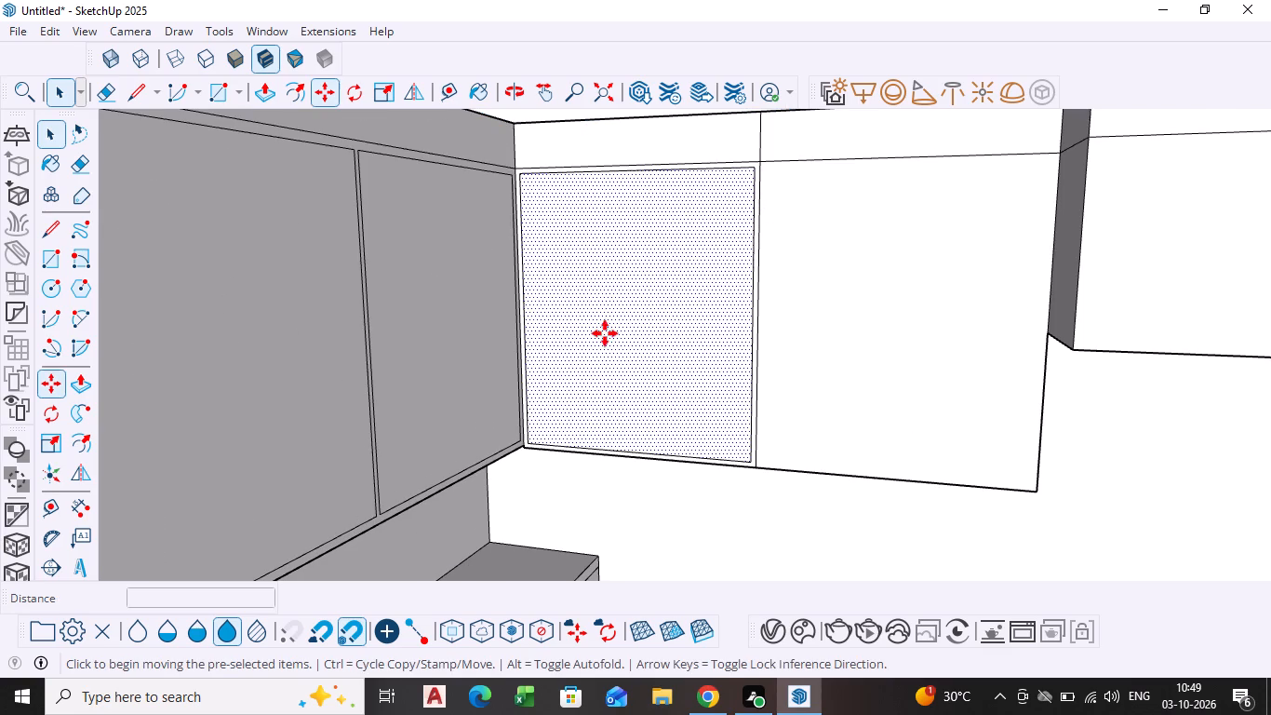
scroll(534, 445, up, 5)
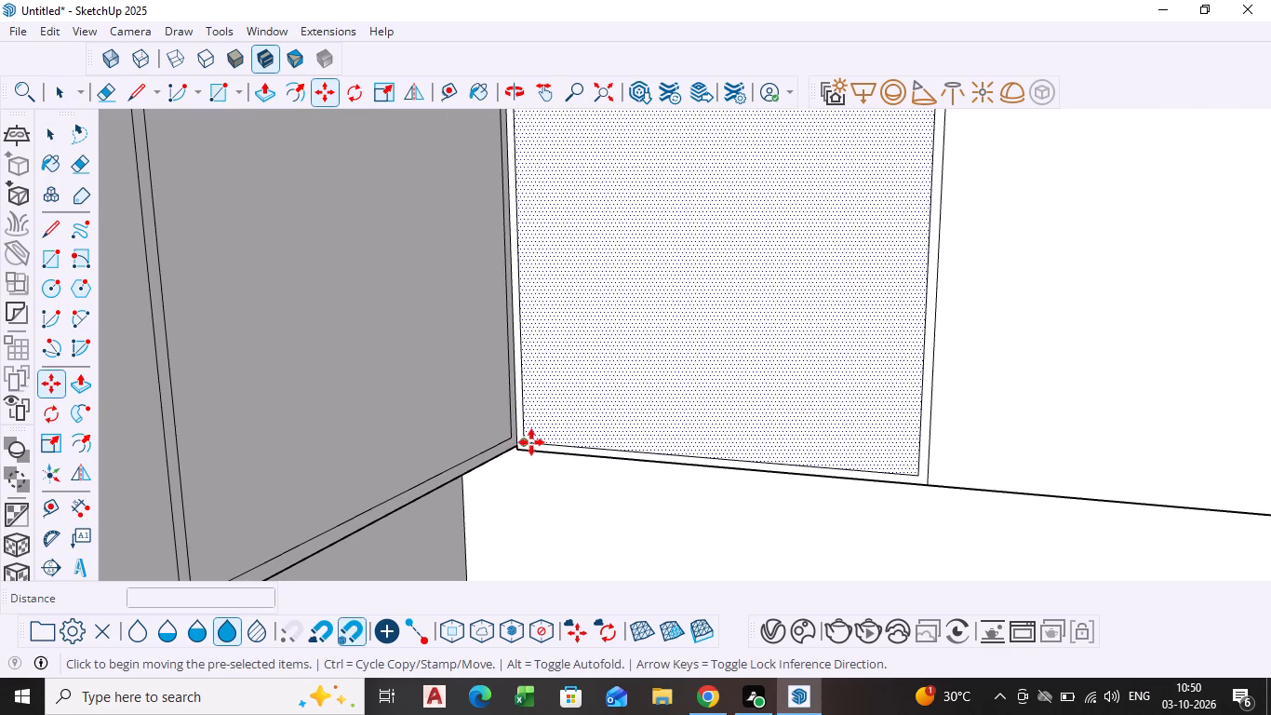
click(530, 442)
scroll(939, 426, down, 7)
shift+middle_drag(950, 433, 773, 462)
scroll(770, 473, up, 3)
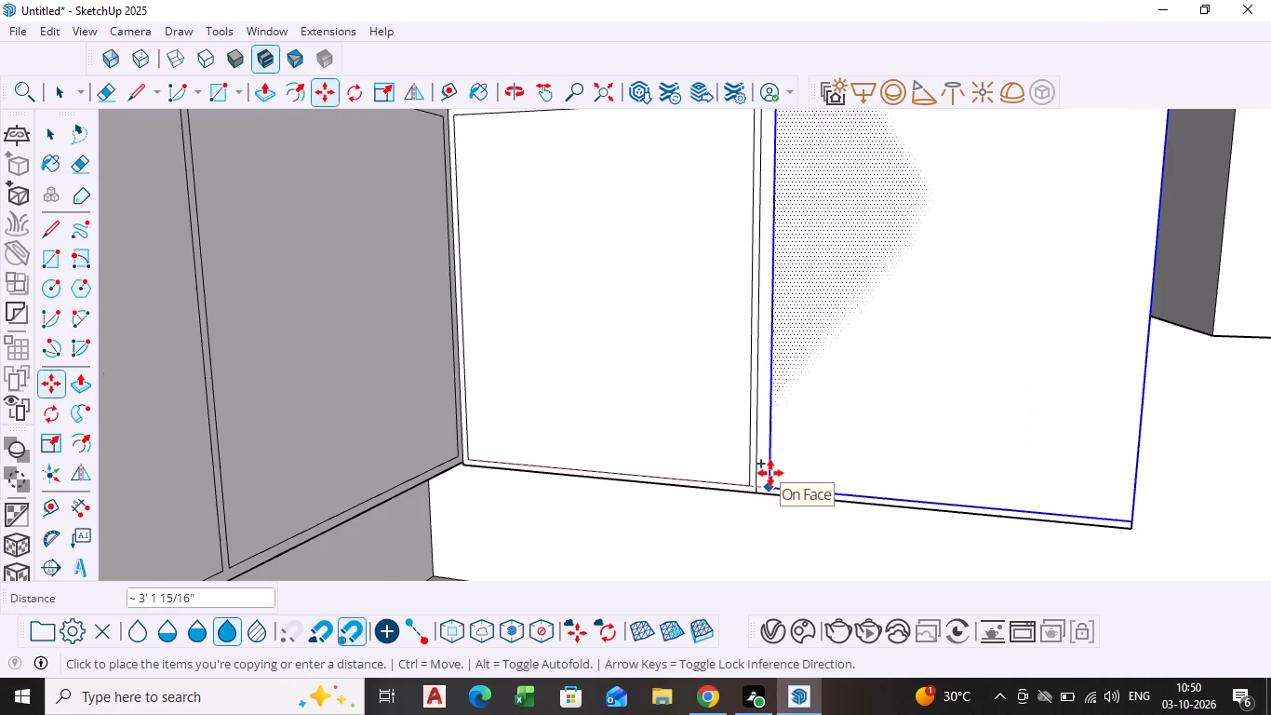
click(766, 480)
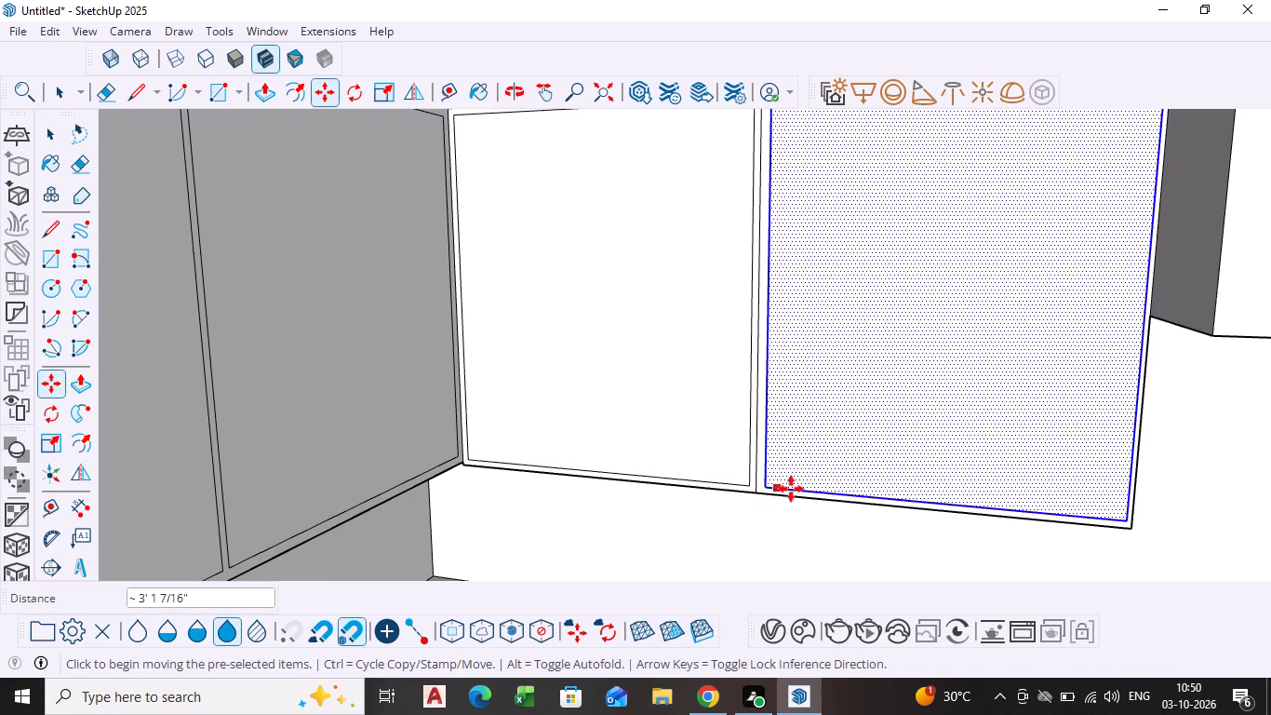
key(space)
scroll(874, 506, down, 4)
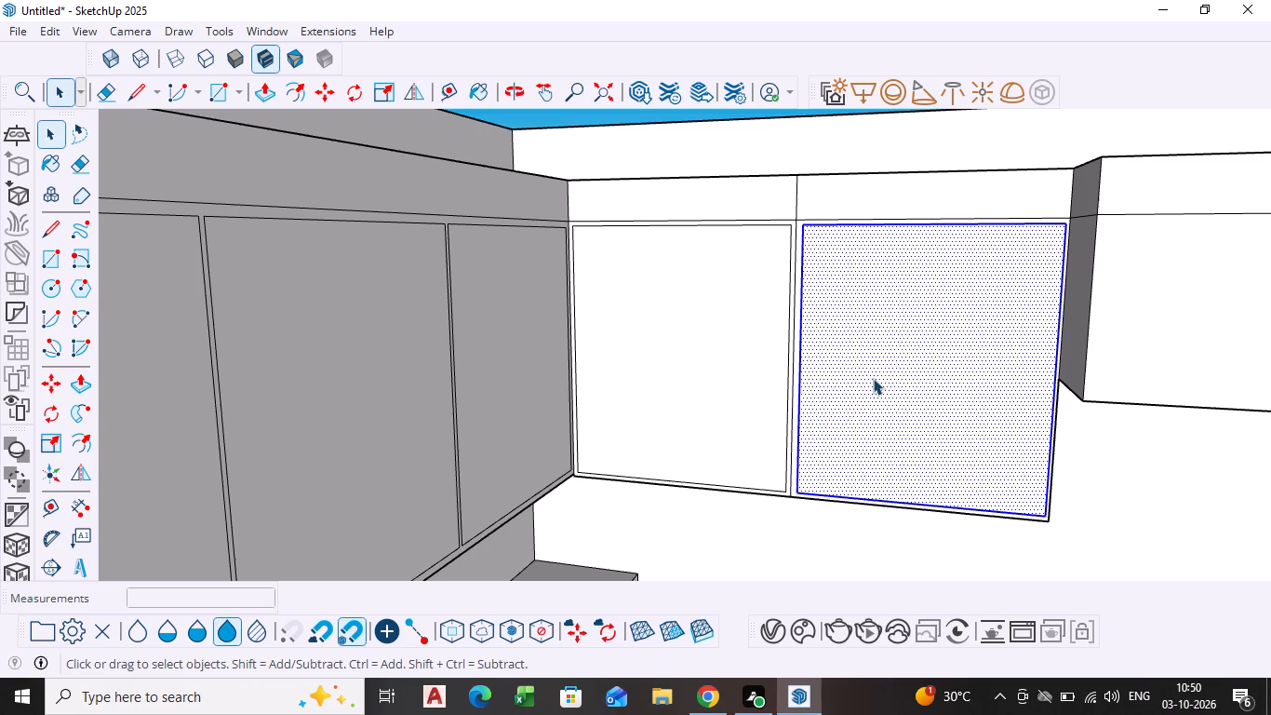
Move the copied panel about 5/8" towards the divider line between the two front sections.
key(space)
scroll(814, 374, up, 3)
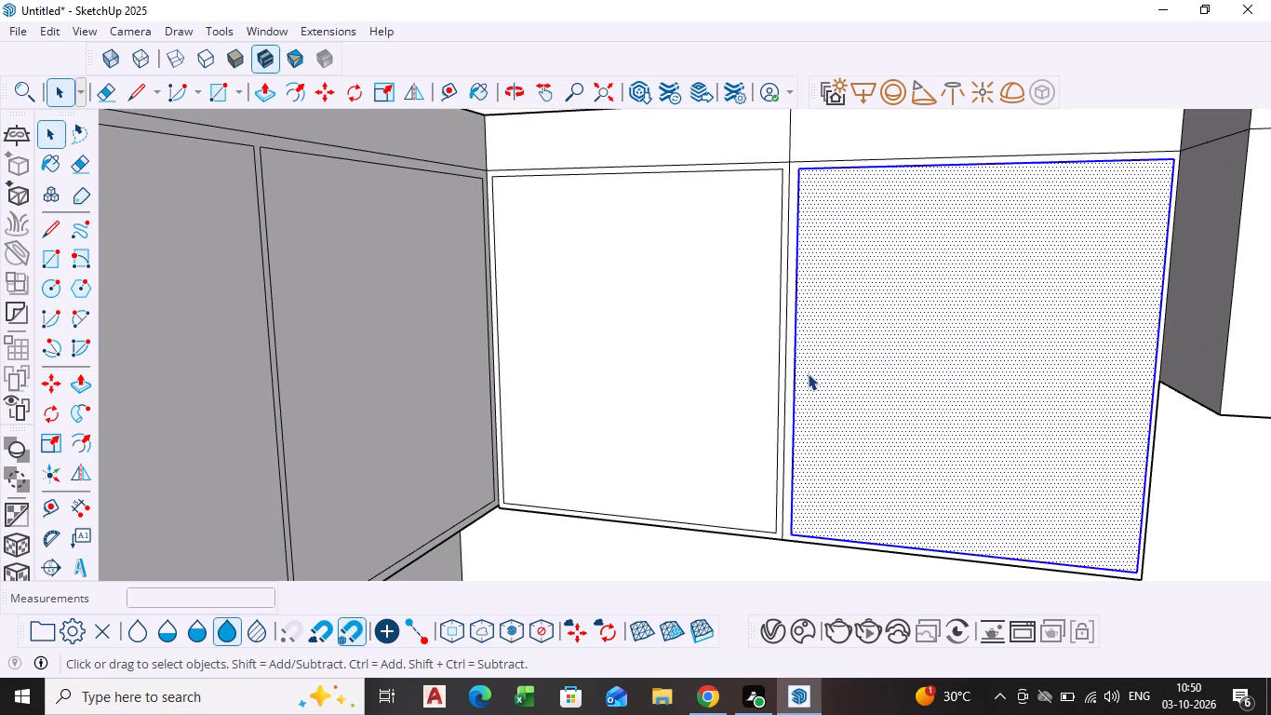
key(m)
scroll(830, 565, up, 3)
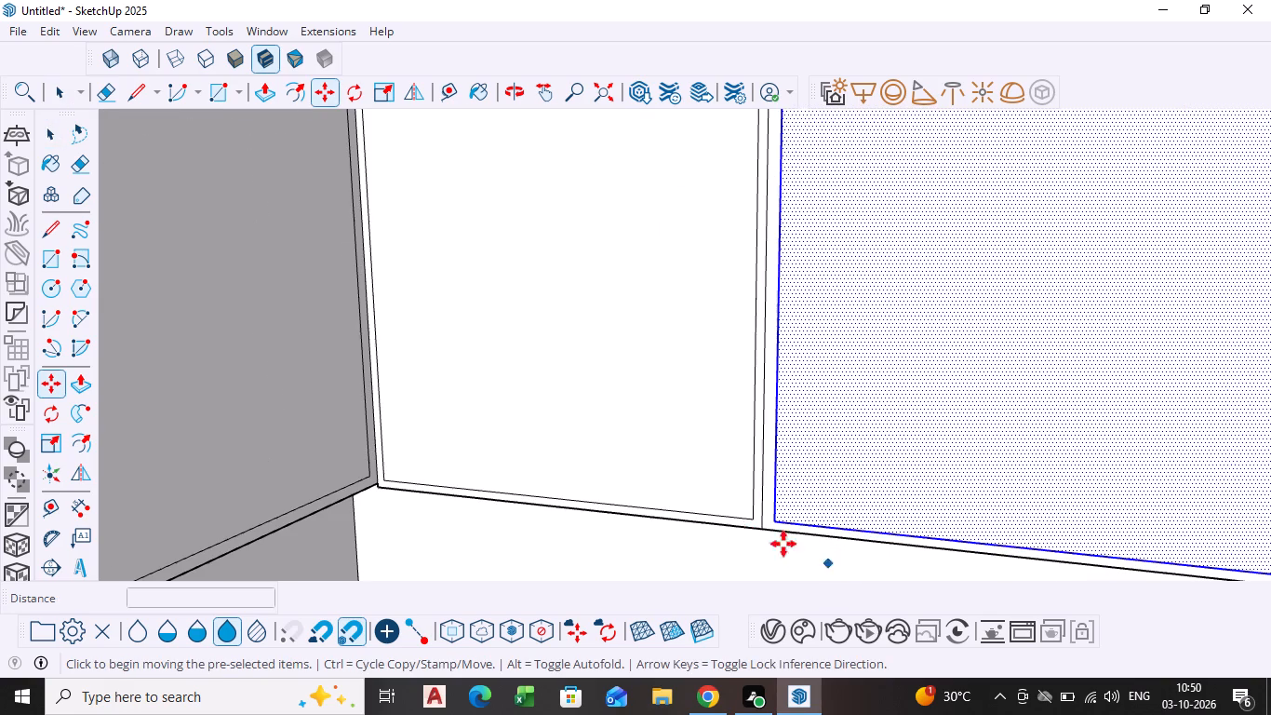
click(775, 519)
scroll(769, 519, up, 4)
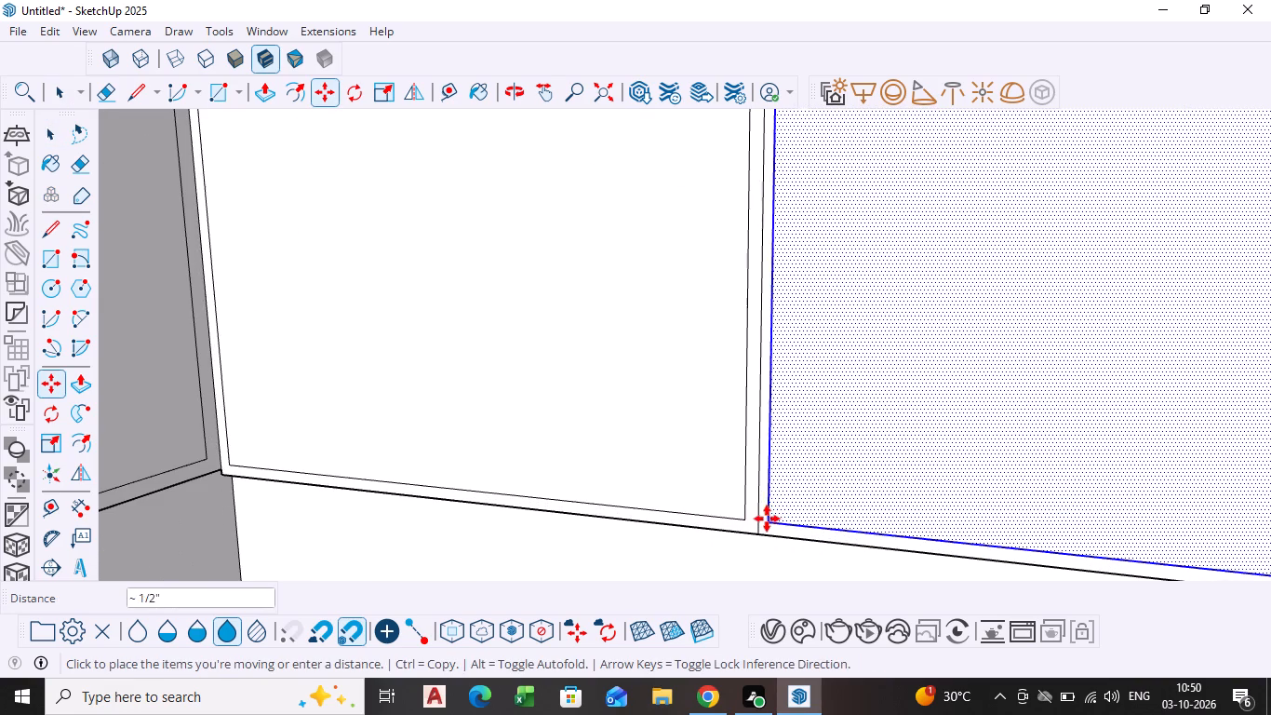
click(766, 519)
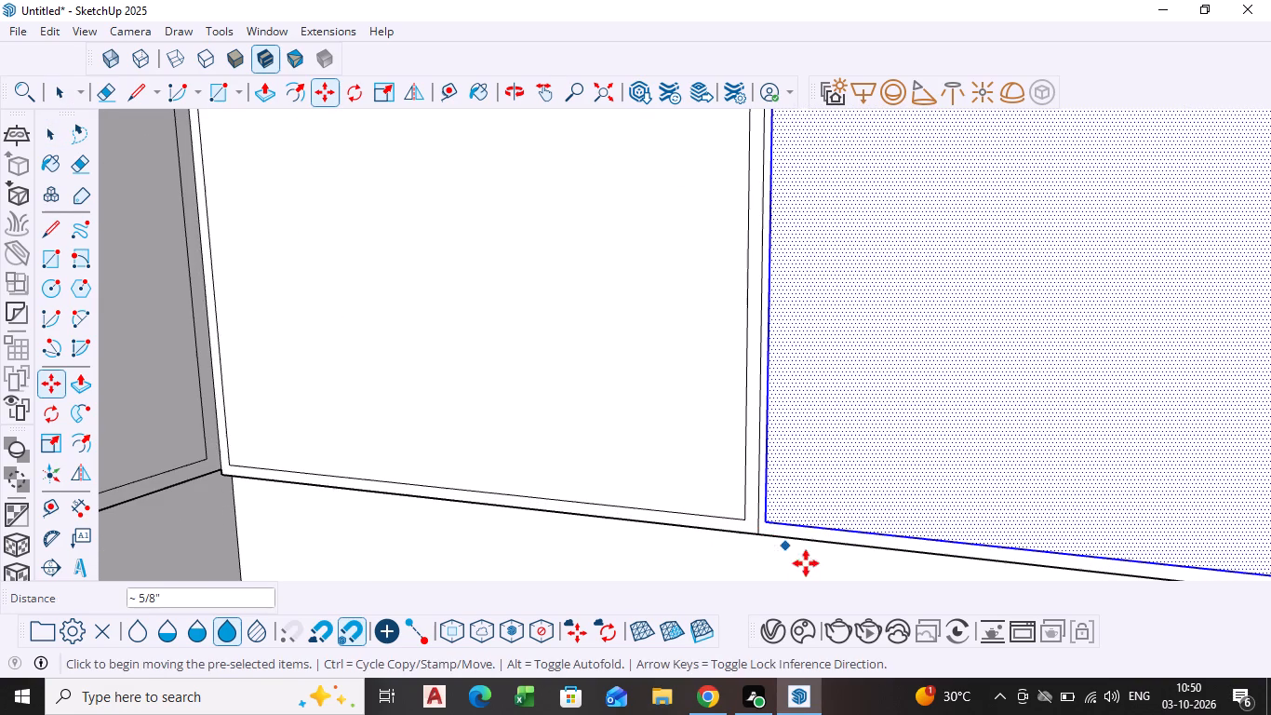
key(space)
Delete the divider line running between the two inset panels on the adjoining cabinet.
scroll(827, 610, down, 5)
scroll(808, 478, down, 14)
shift+middle_drag(809, 496, 600, 495)
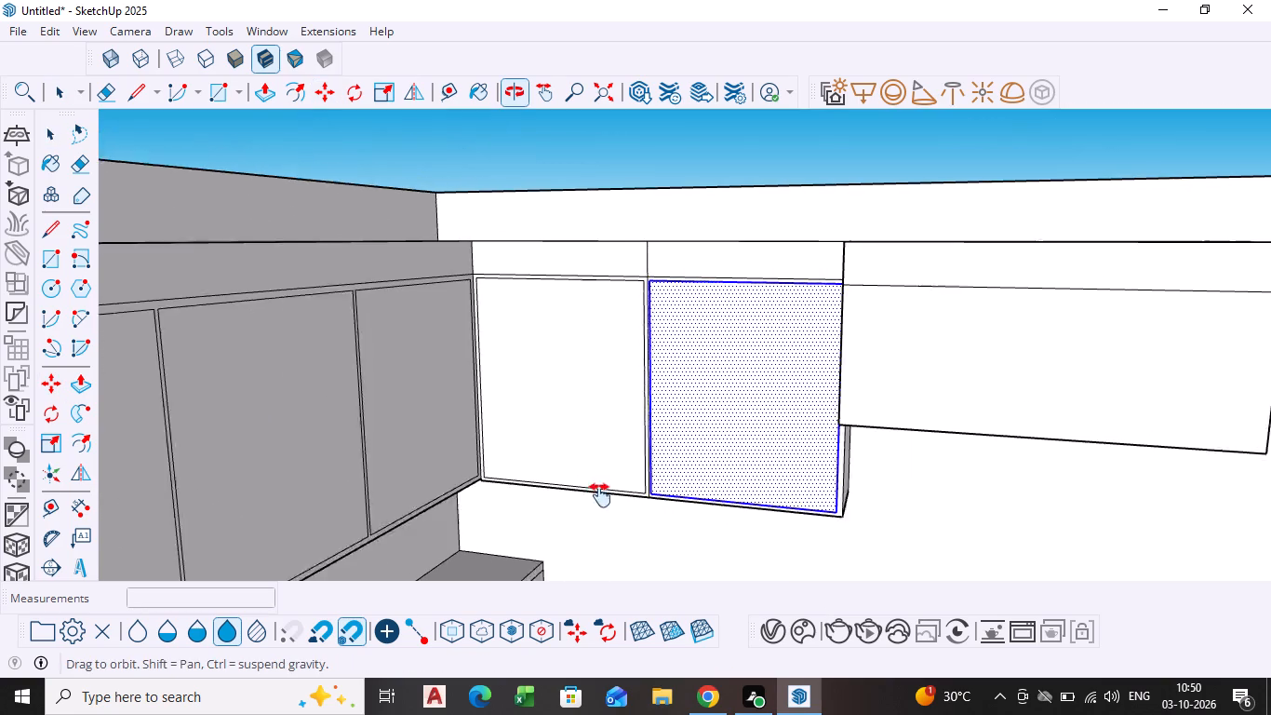
shift+middle_drag(600, 495, 599, 495)
scroll(619, 510, up, 2)
middle_drag(625, 518, 772, 562)
scroll(624, 454, up, 5)
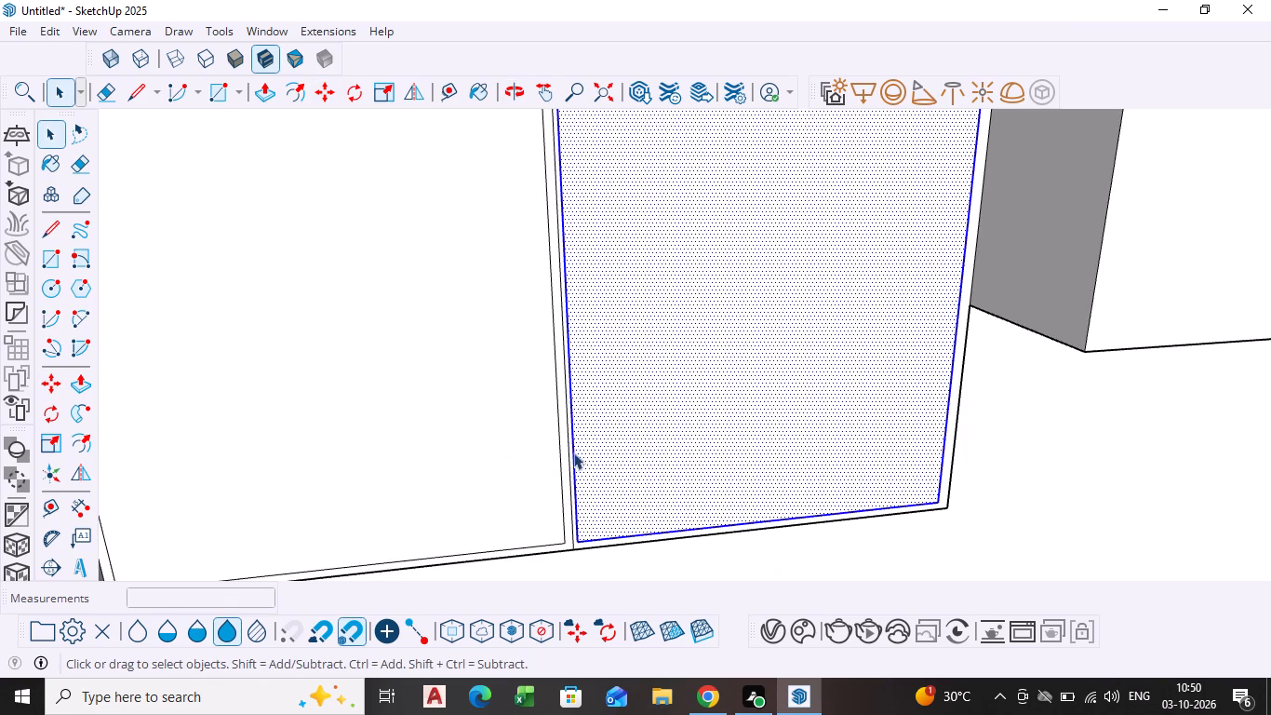
click(569, 464)
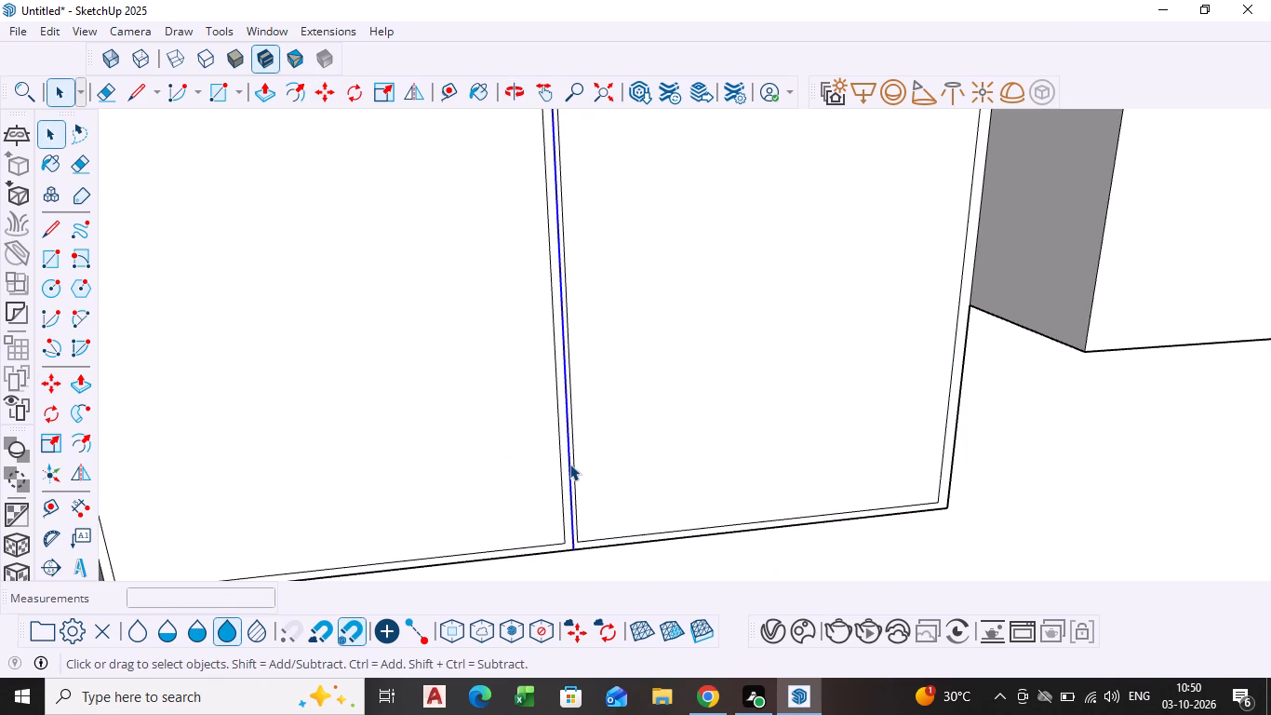
key(Delete)
Delete the short leftover edge at the upper end of the gap between the two inset panels.
scroll(594, 475, down, 12)
scroll(584, 337, up, 4)
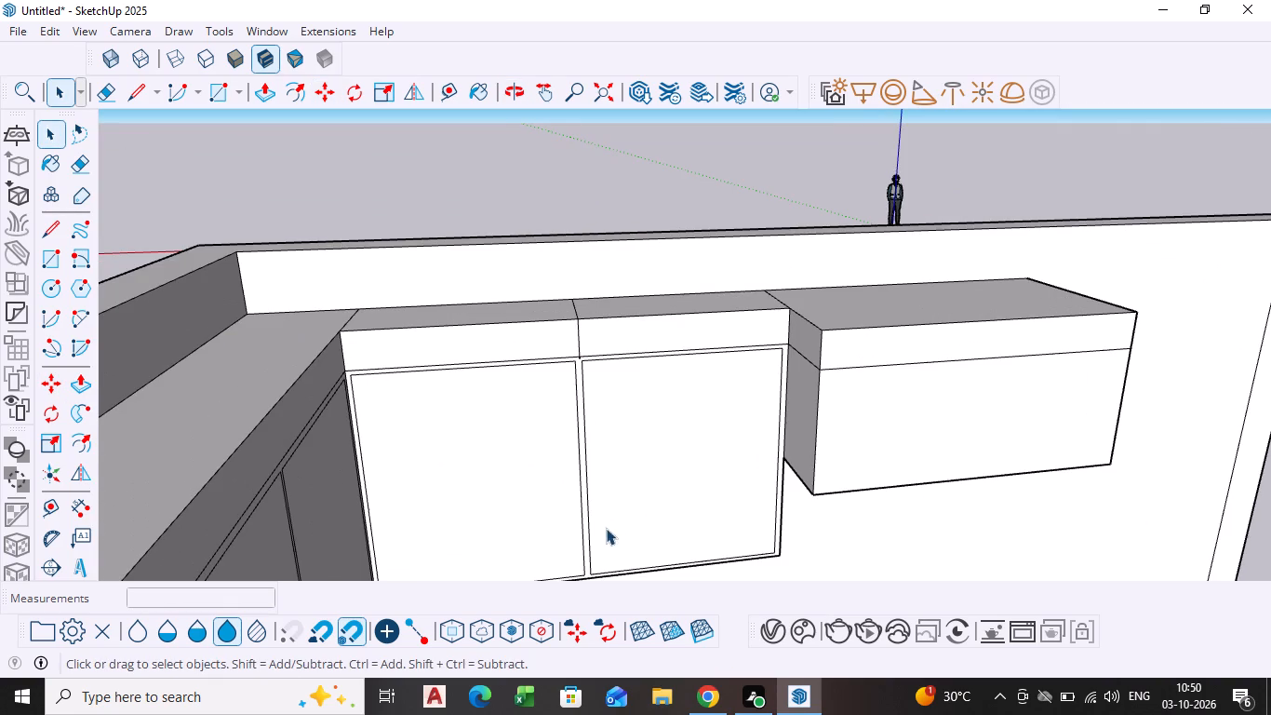
middle_drag(586, 480, 556, 398)
scroll(585, 341, up, 10)
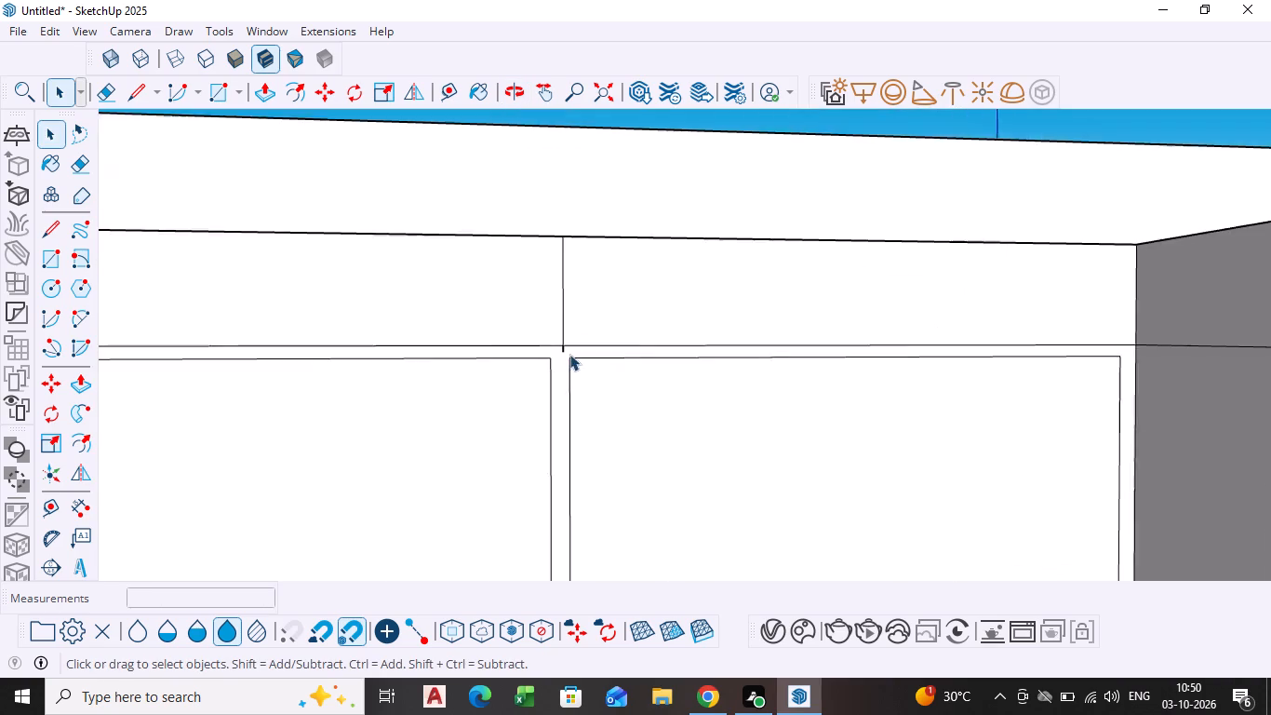
scroll(569, 354, up, 2)
click(561, 349)
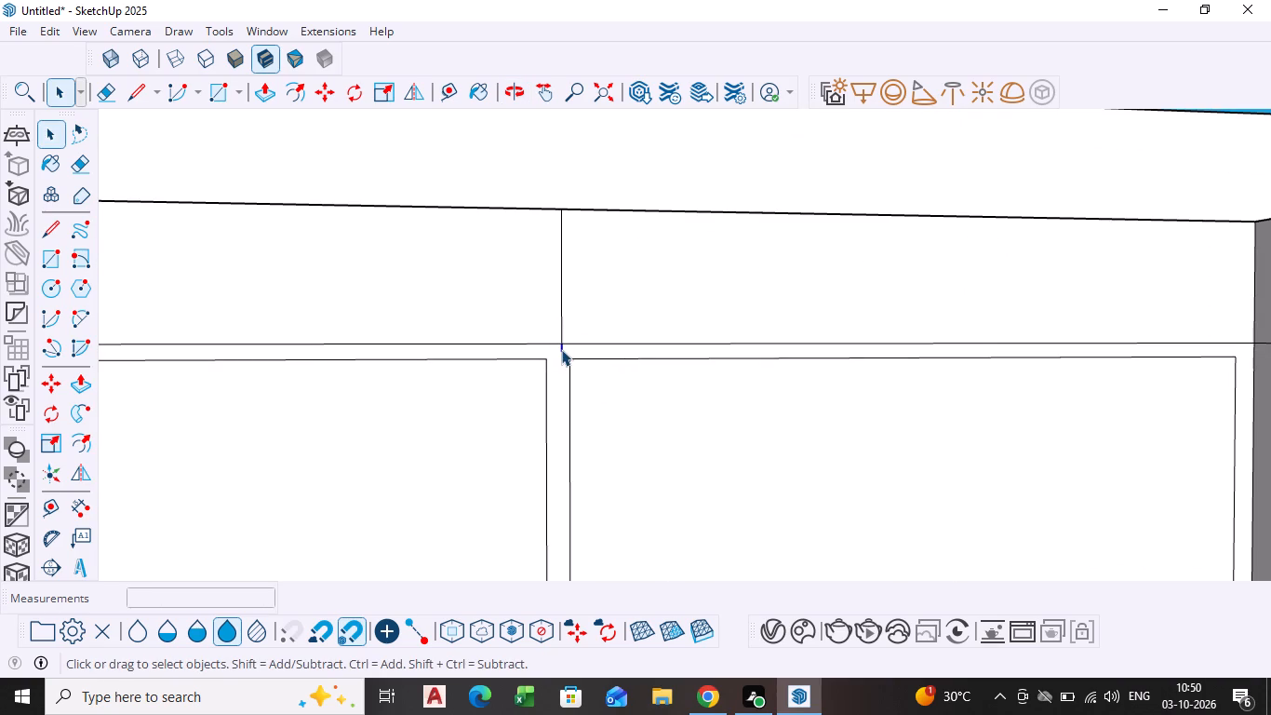
key(Delete)
Examine the two-panel overhead cabinet together with the corner and the projecting shorter cabinet beside it.
scroll(579, 384, down, 10)
scroll(850, 428, down, 4)
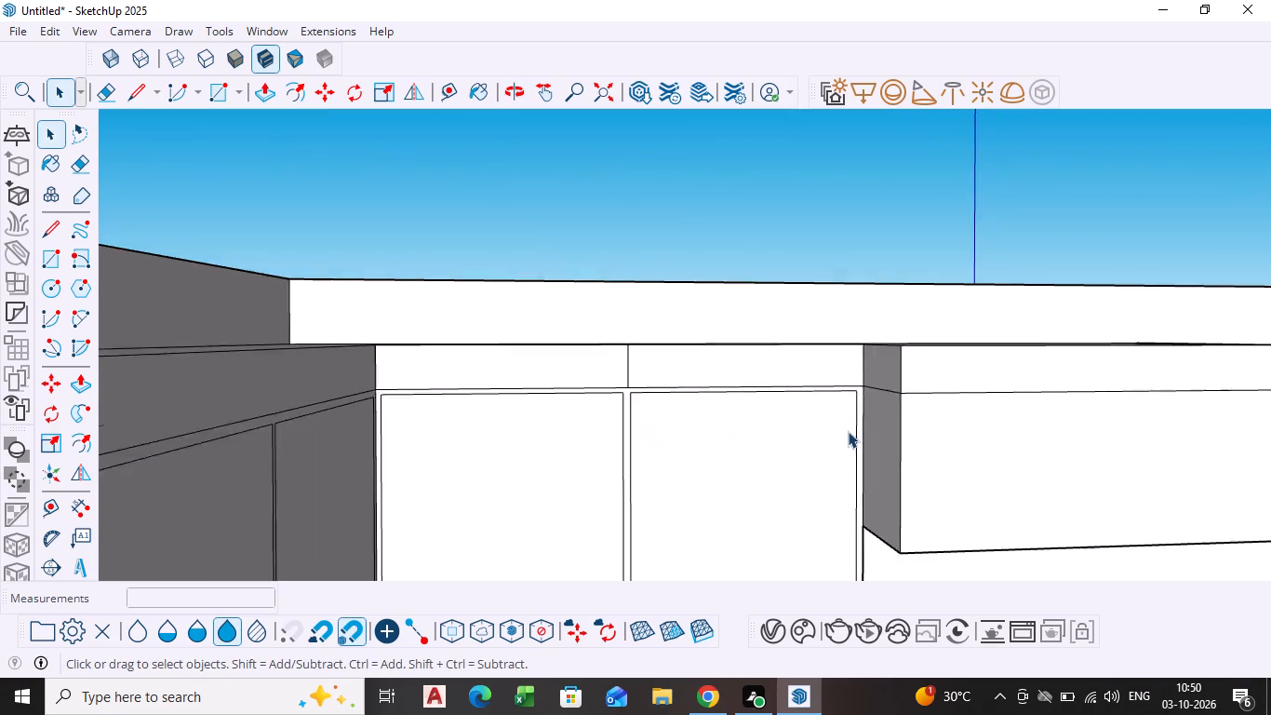
shift+scroll(847, 432, down, 1)
shift+middle_drag(844, 432, 528, 320)
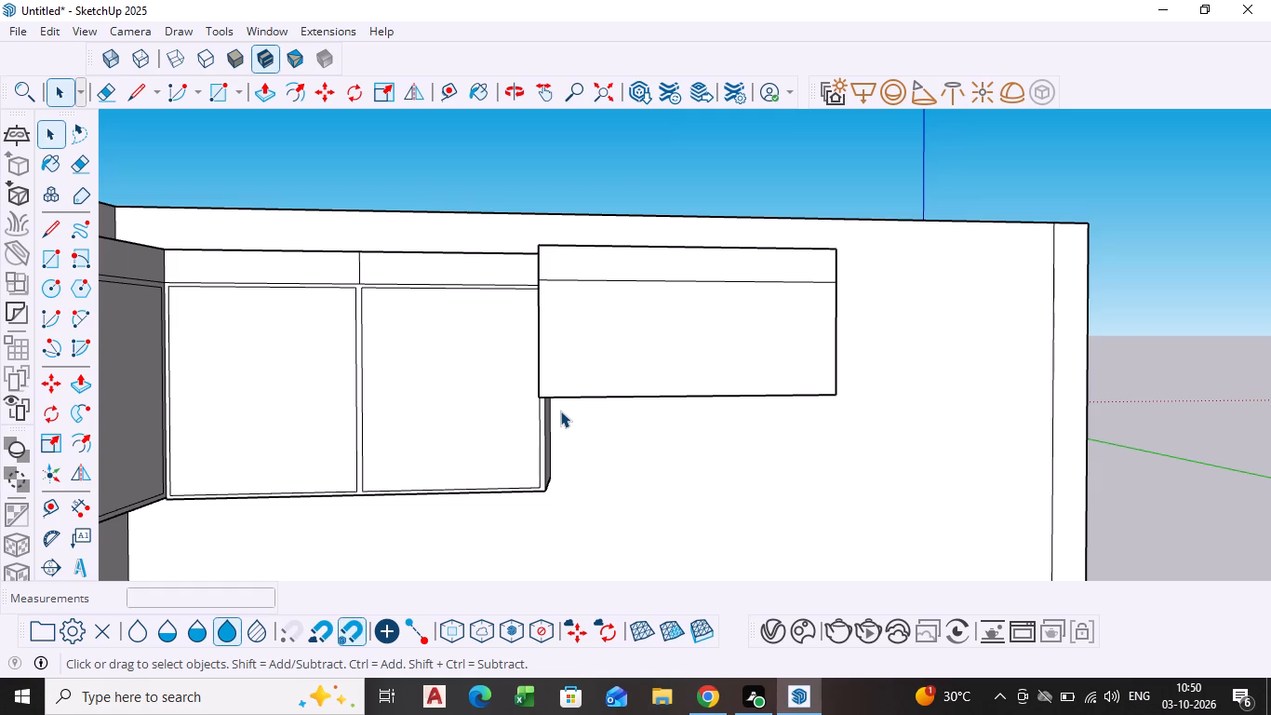
scroll(302, 226, up, 3)
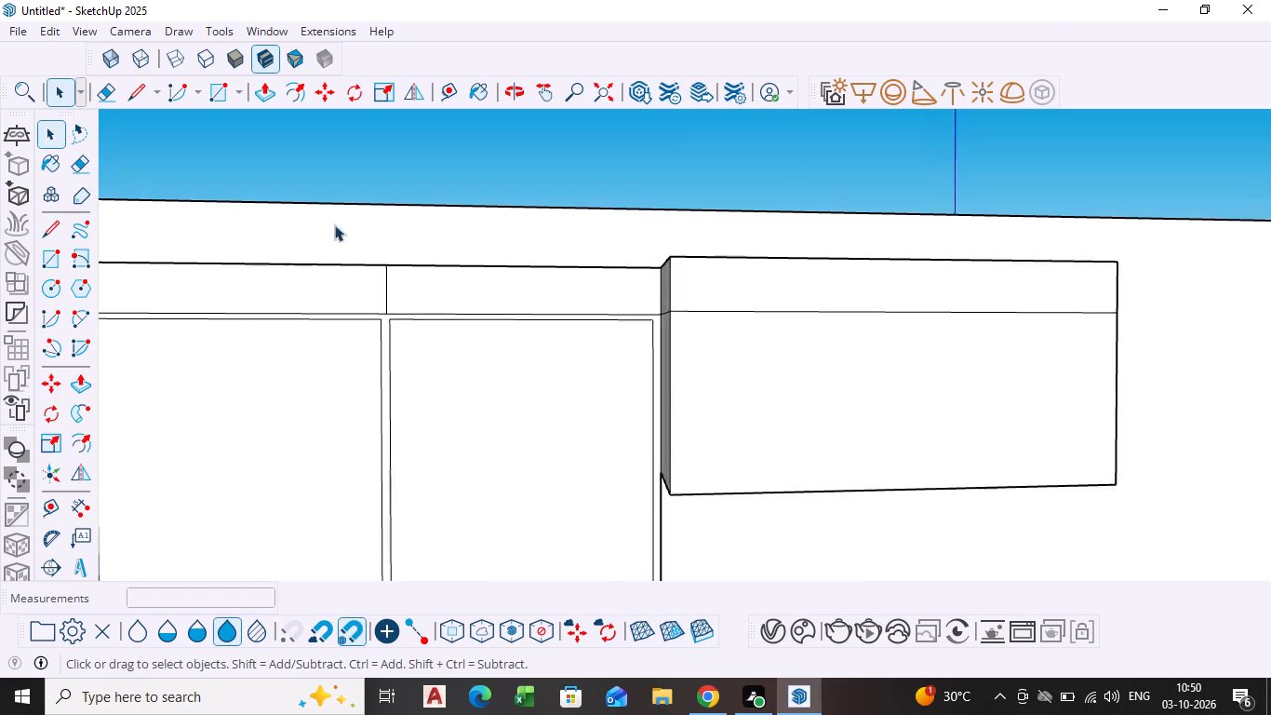
scroll(334, 224, up, 6)
scroll(403, 330, down, 4)
scroll(666, 317, down, 4)
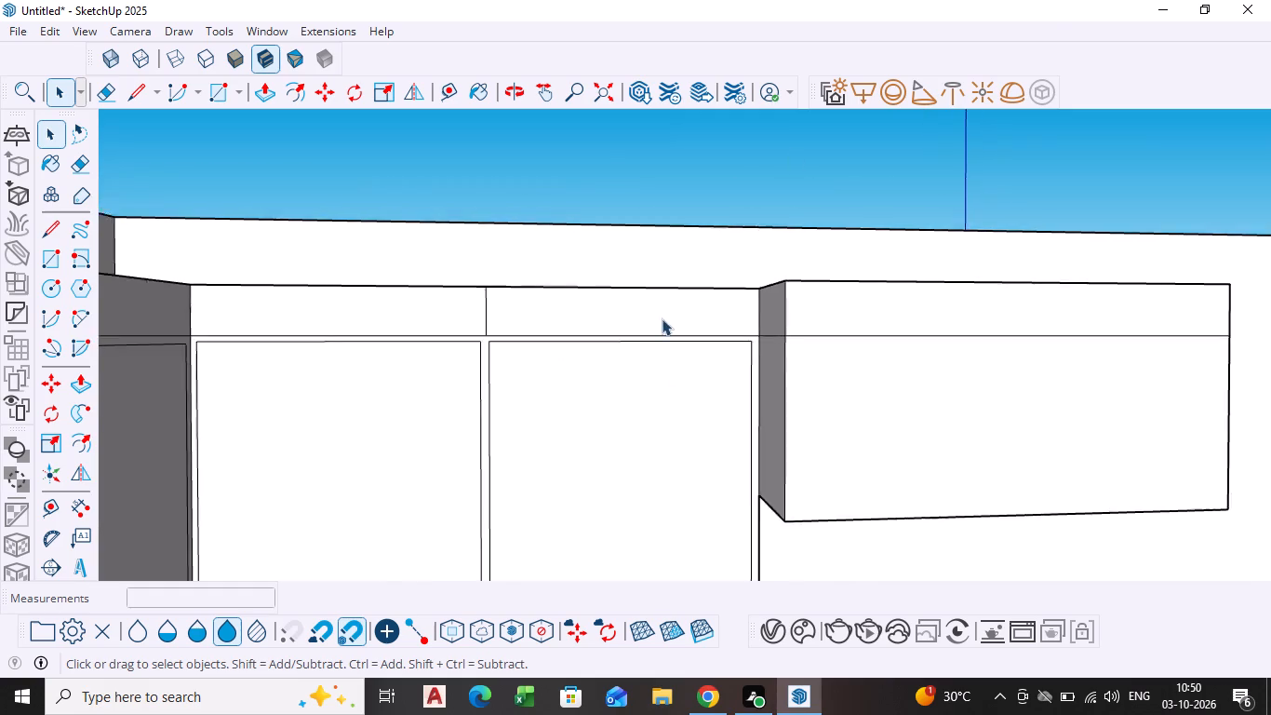
scroll(662, 318, down, 1)
scroll(987, 386, down, 5)
scroll(1212, 467, down, 2)
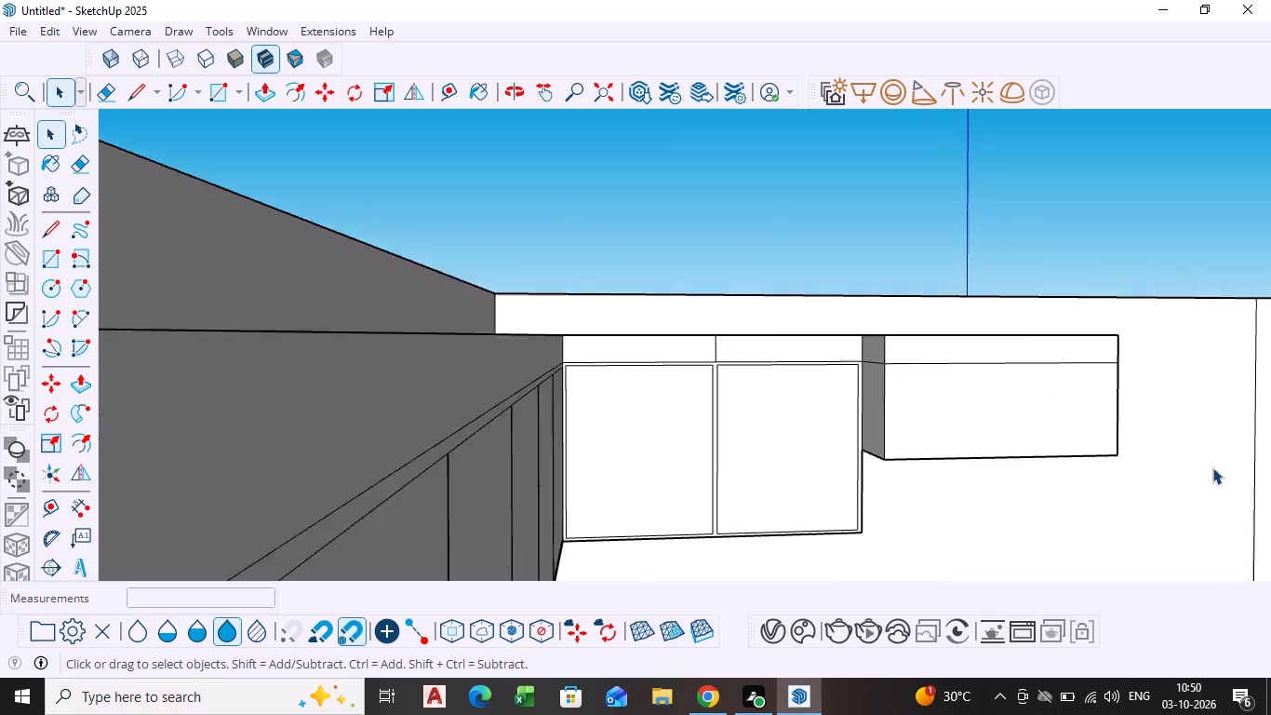
scroll(1212, 467, down, 4)
middle_drag(1203, 417, 988, 437)
scroll(1211, 453, up, 4)
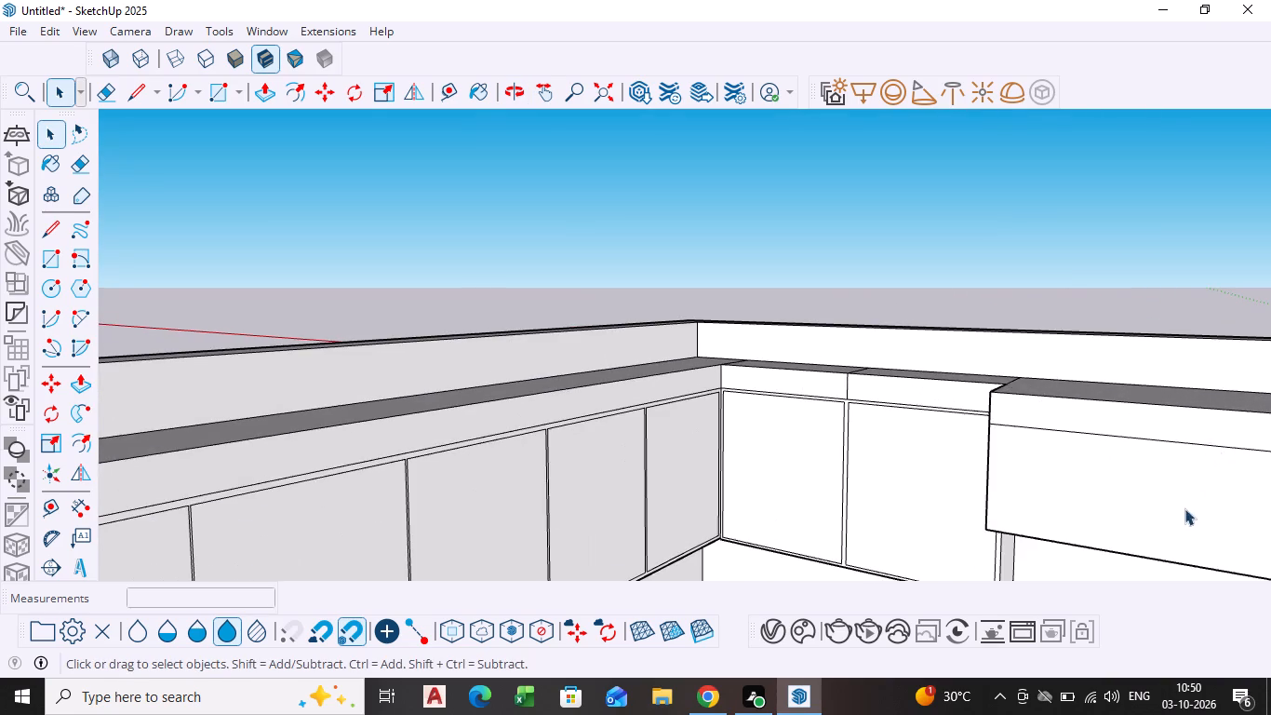
shift+middle_drag(1183, 512, 794, 425)
shift+scroll(1182, 512, down, 1)
middle_drag(799, 485, 922, 487)
scroll(885, 478, down, 1)
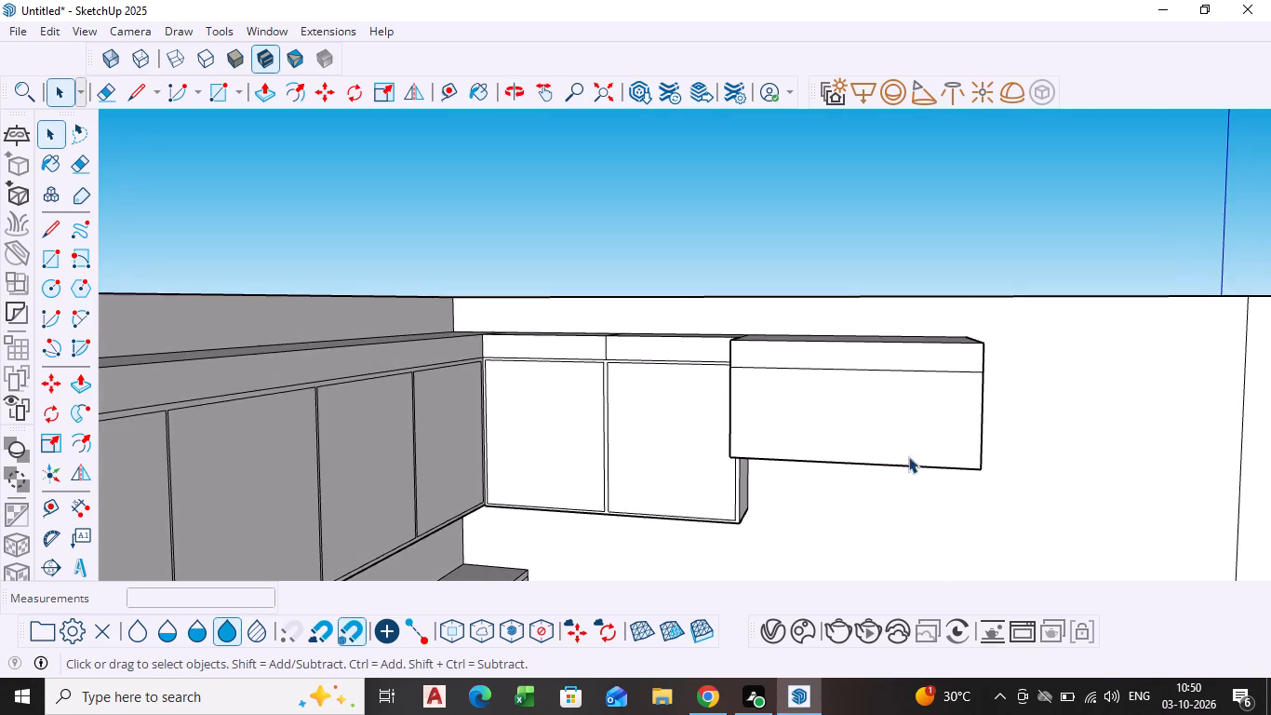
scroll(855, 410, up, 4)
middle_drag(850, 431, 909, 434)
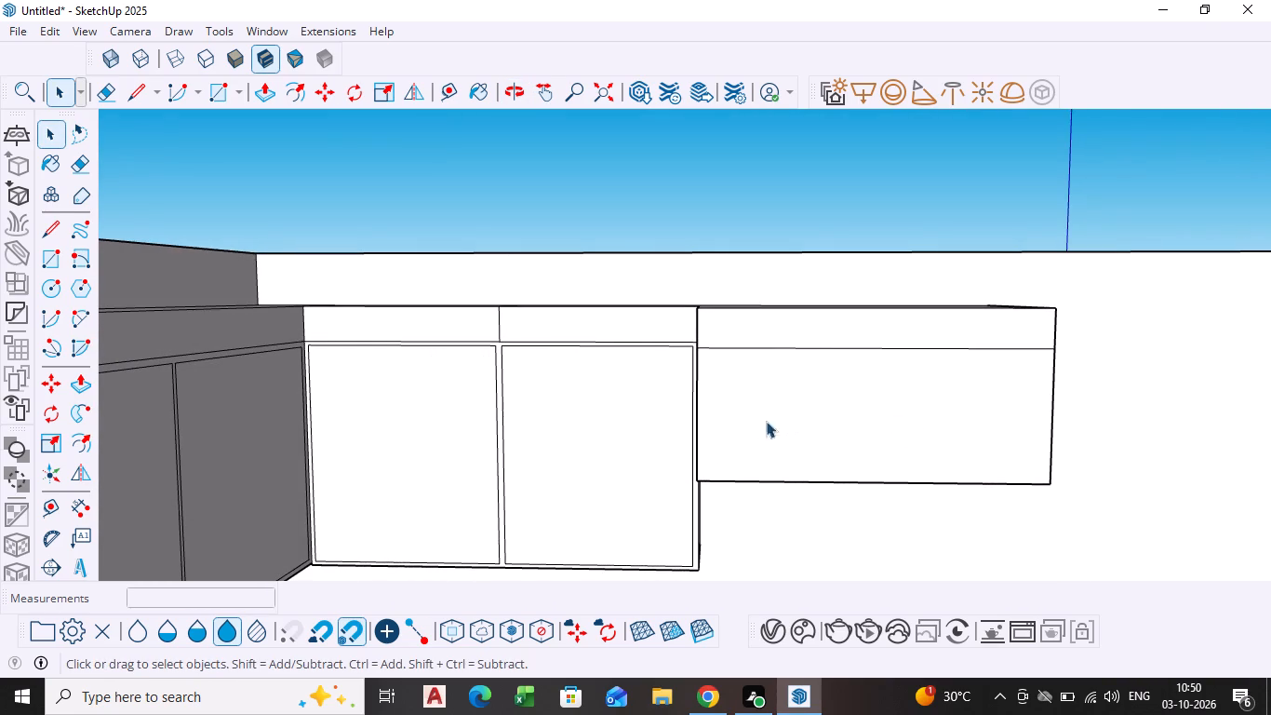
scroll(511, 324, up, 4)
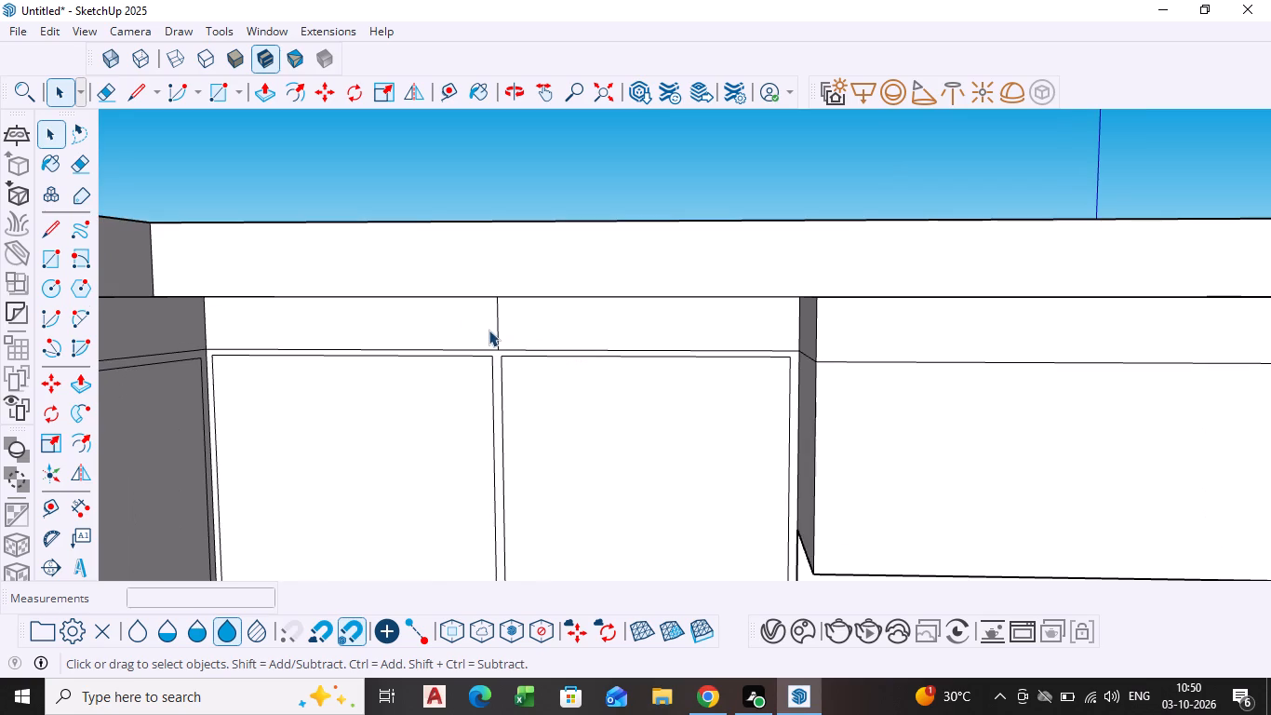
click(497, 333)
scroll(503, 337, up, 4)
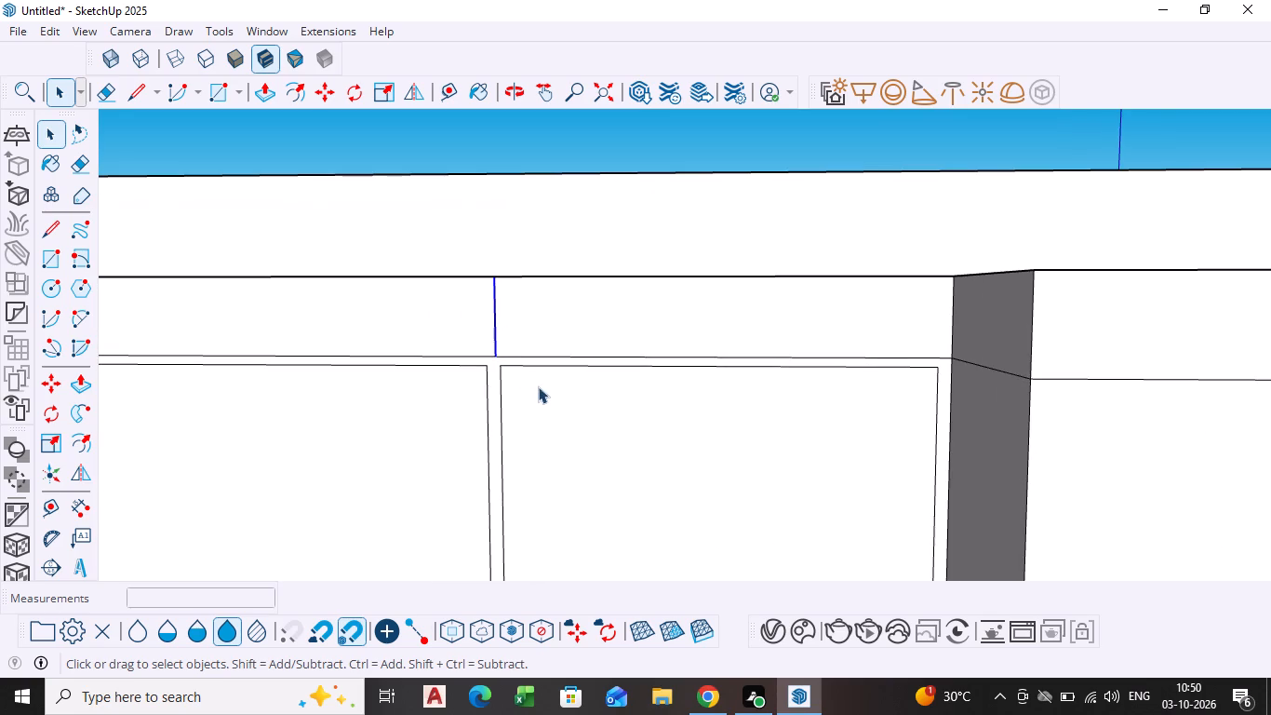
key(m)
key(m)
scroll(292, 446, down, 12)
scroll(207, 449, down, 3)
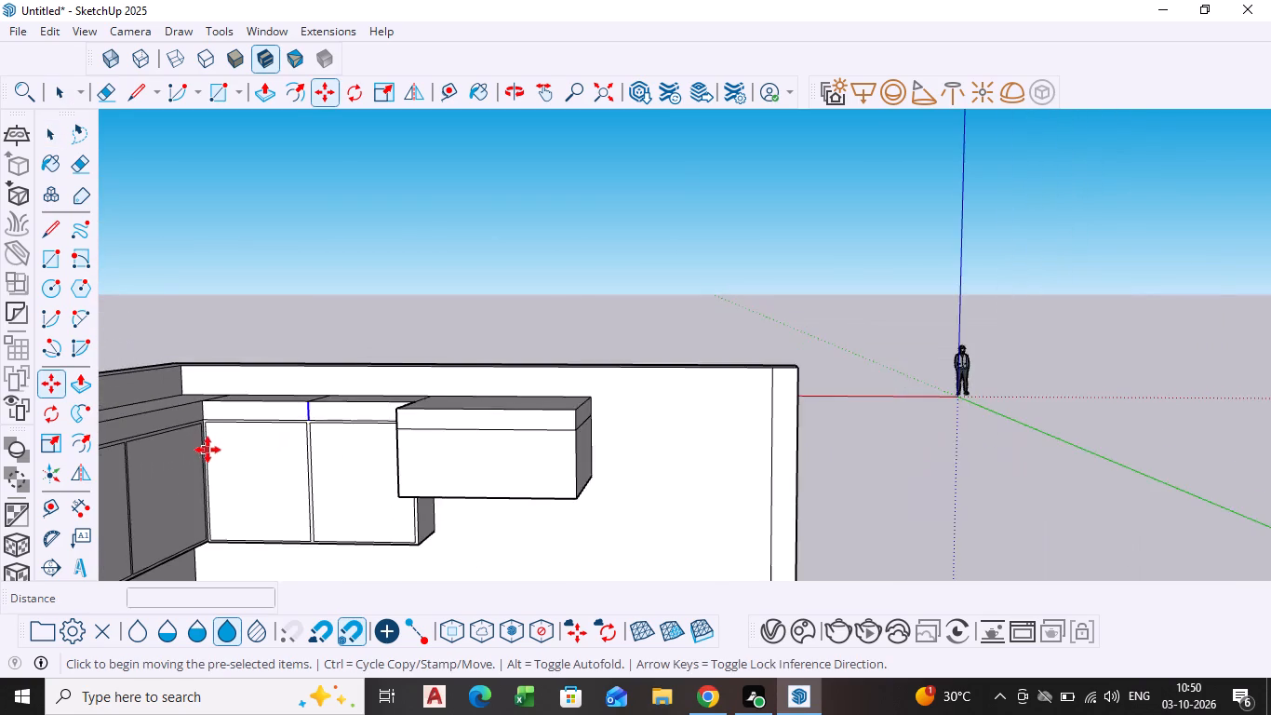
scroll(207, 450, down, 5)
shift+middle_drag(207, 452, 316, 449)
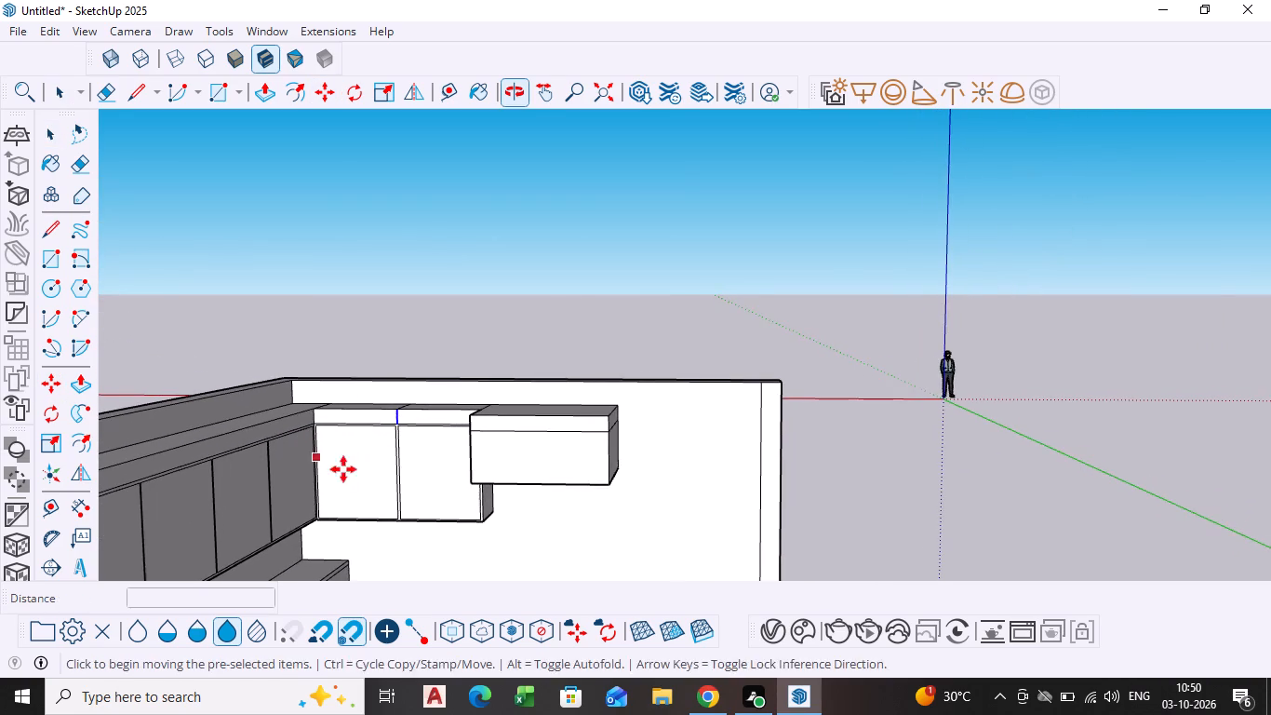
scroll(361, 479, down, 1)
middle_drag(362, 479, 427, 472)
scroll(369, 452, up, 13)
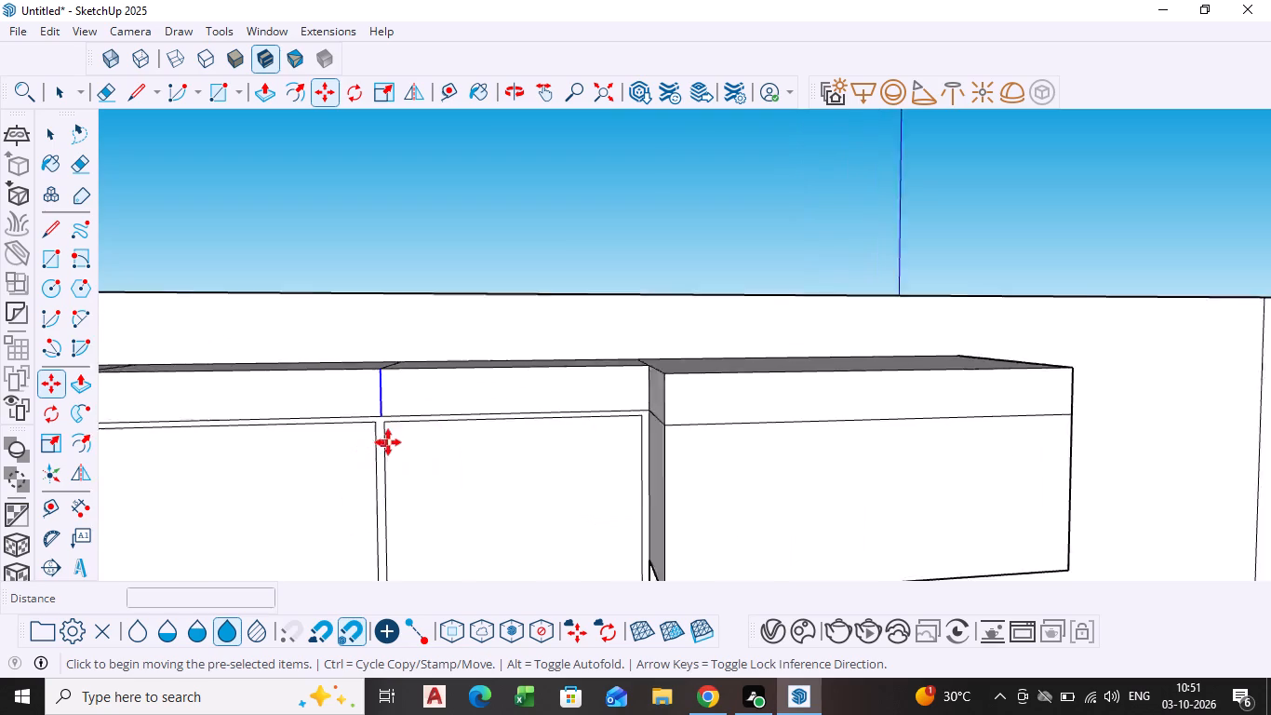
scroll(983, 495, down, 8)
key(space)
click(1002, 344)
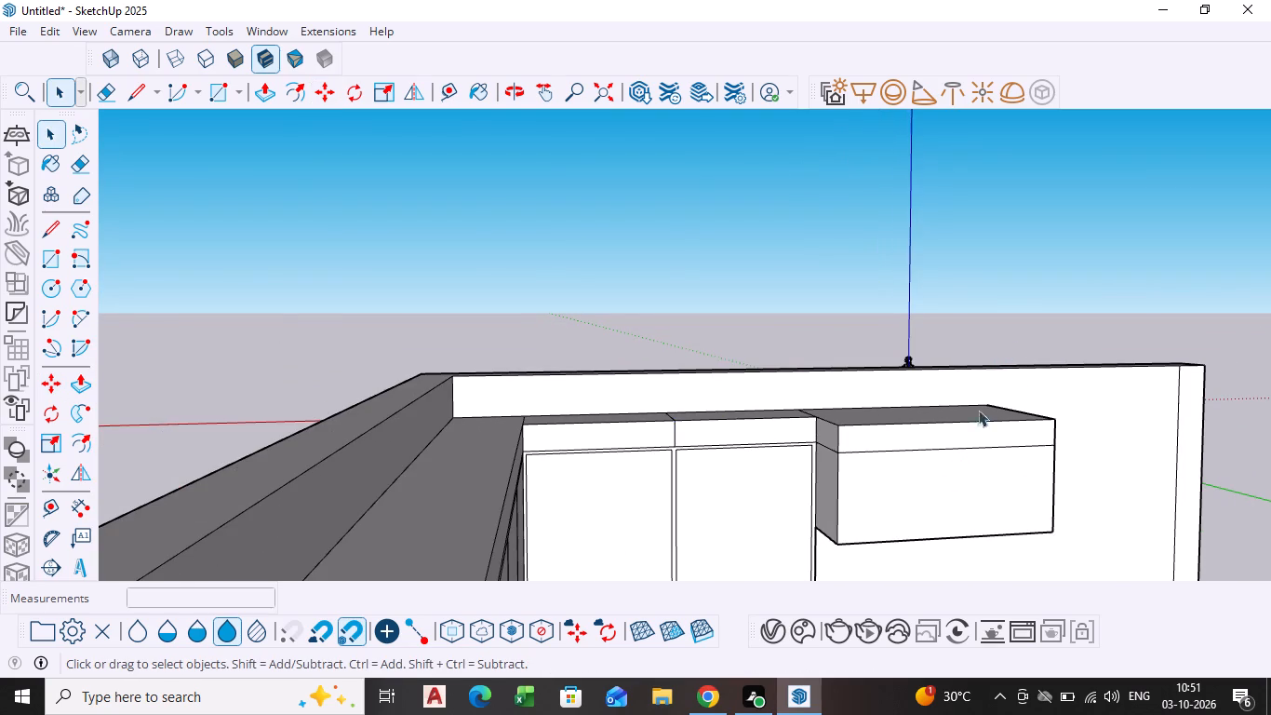
Examine the overhead cabinets on both walls, their shared corner and the counter from several angles around the room.
scroll(978, 410, down, 8)
middle_drag(934, 487, 616, 425)
scroll(609, 422, down, 9)
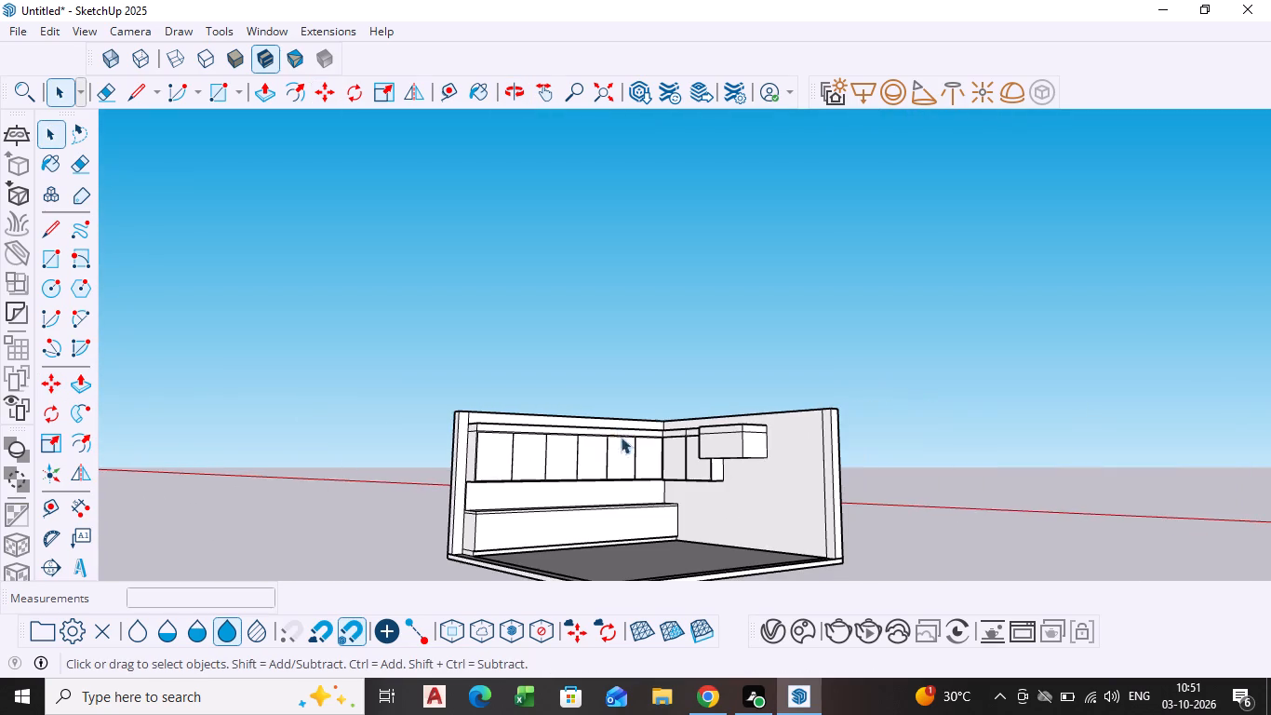
middle_drag(668, 489, 751, 539)
scroll(715, 489, up, 4)
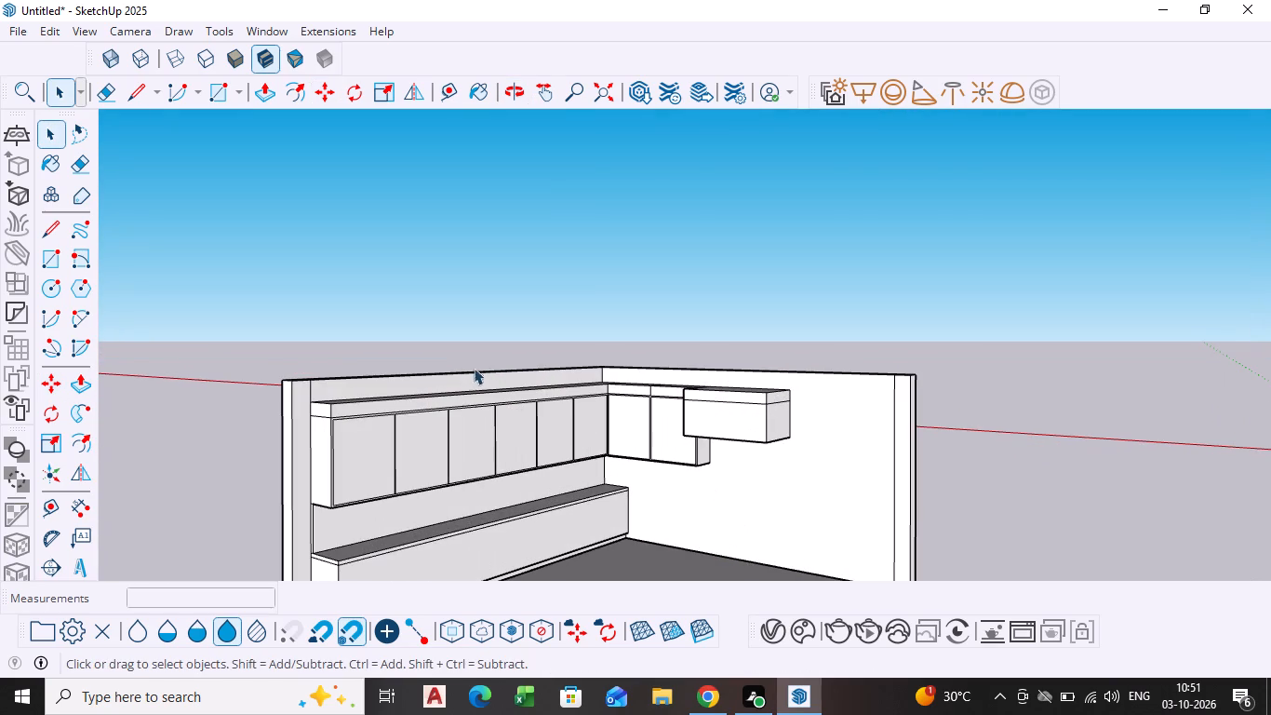
middle_drag(703, 426, 775, 436)
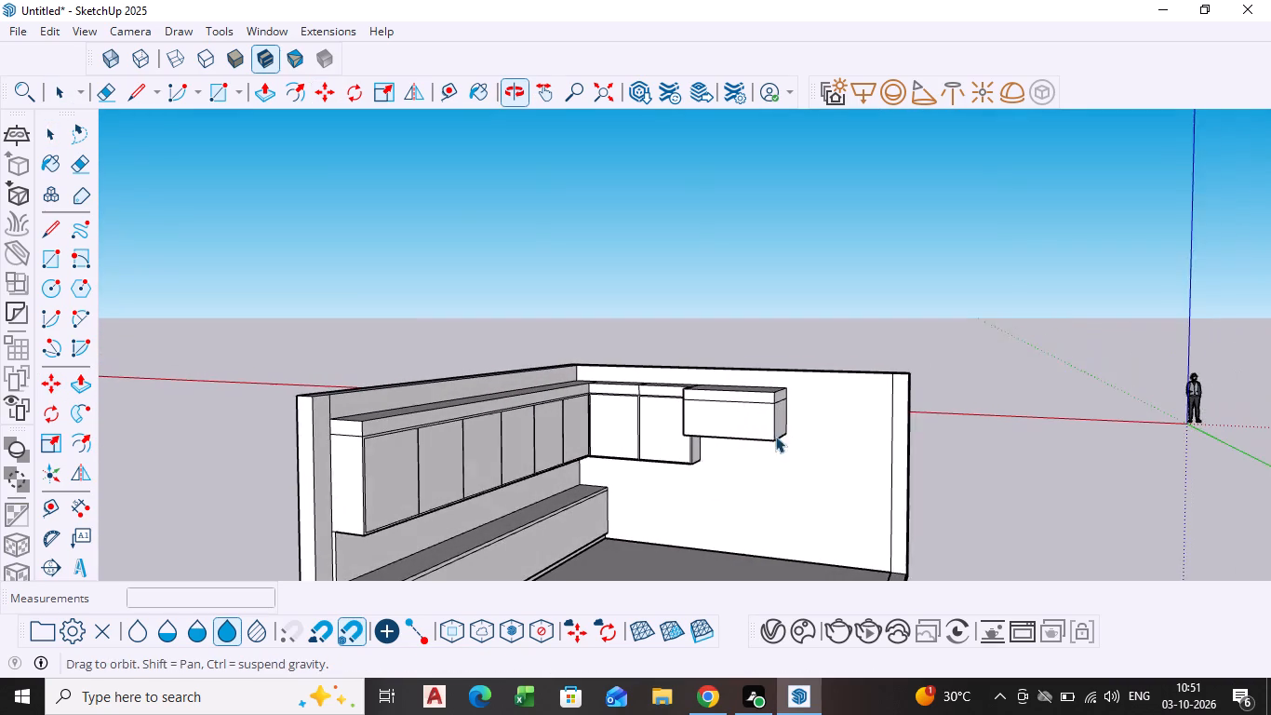
scroll(492, 409, up, 3)
middle_drag(508, 460, 490, 455)
scroll(508, 460, up, 1)
scroll(672, 384, up, 9)
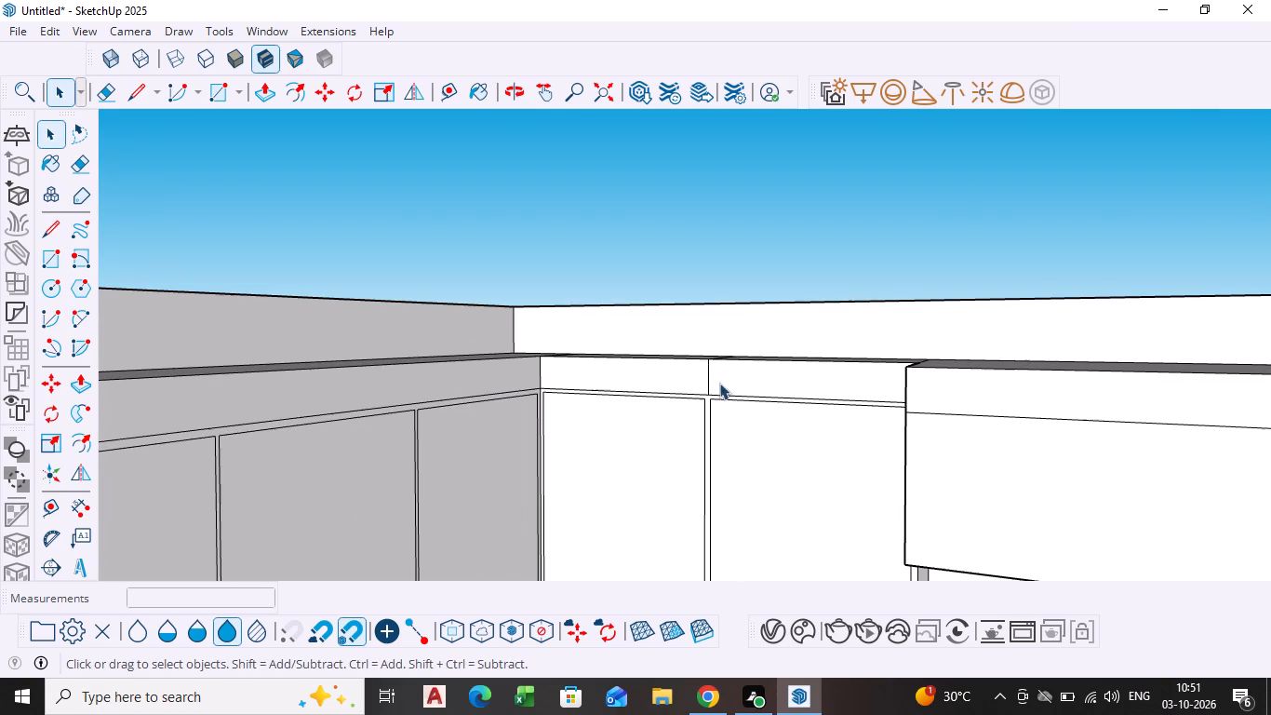
scroll(587, 458, down, 6)
middle_click(557, 466)
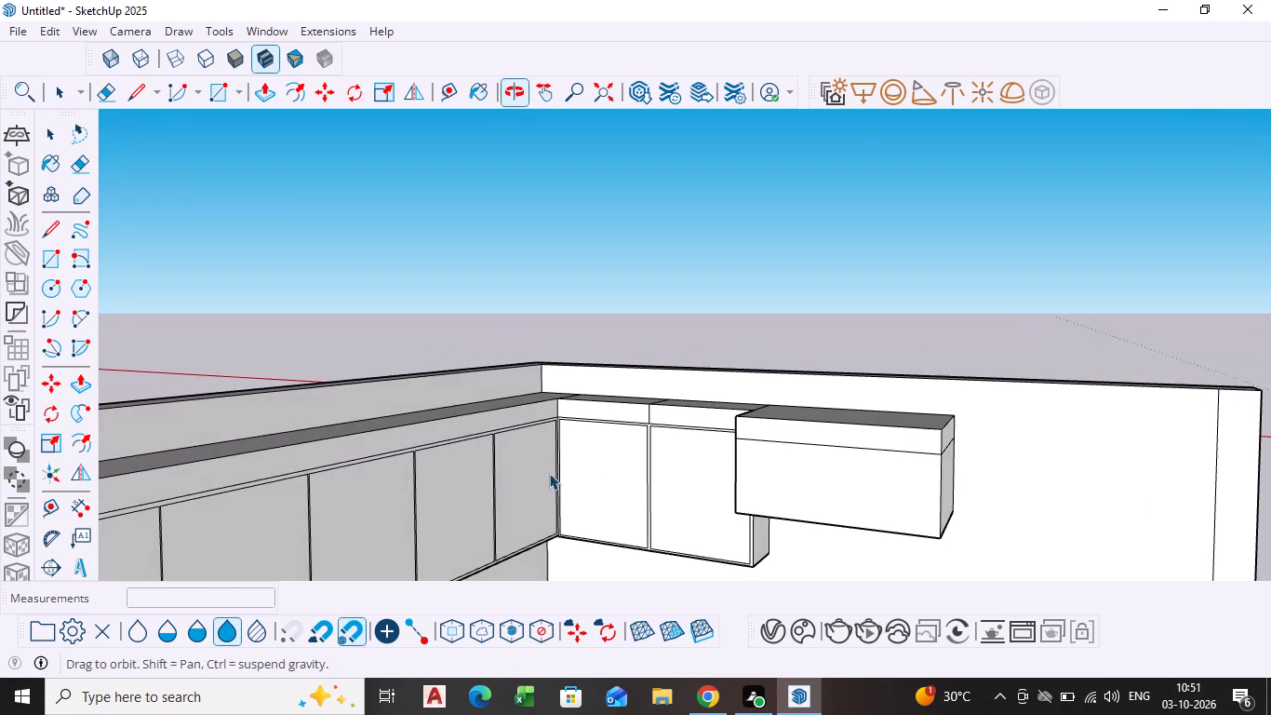
scroll(470, 485, down, 5)
scroll(336, 517, down, 4)
scroll(255, 534, down, 1)
middle_drag(246, 537, 149, 534)
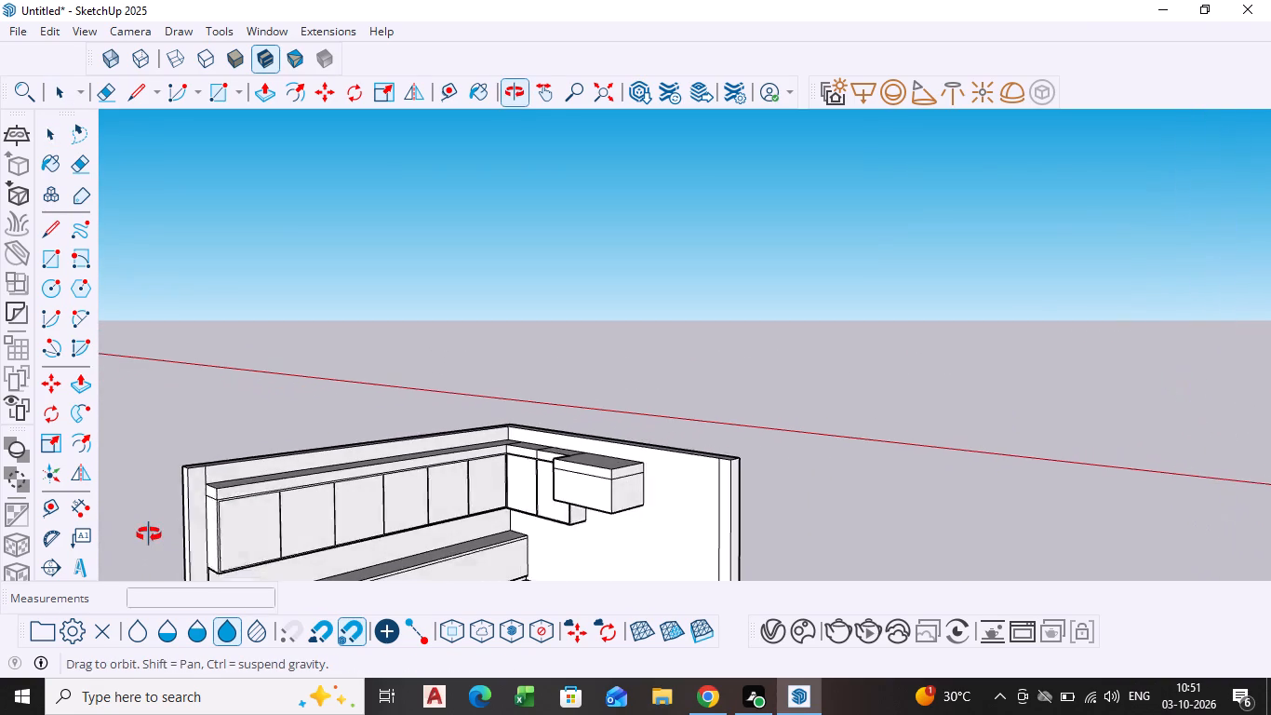
middle_drag(149, 534, 144, 533)
scroll(219, 494, up, 4)
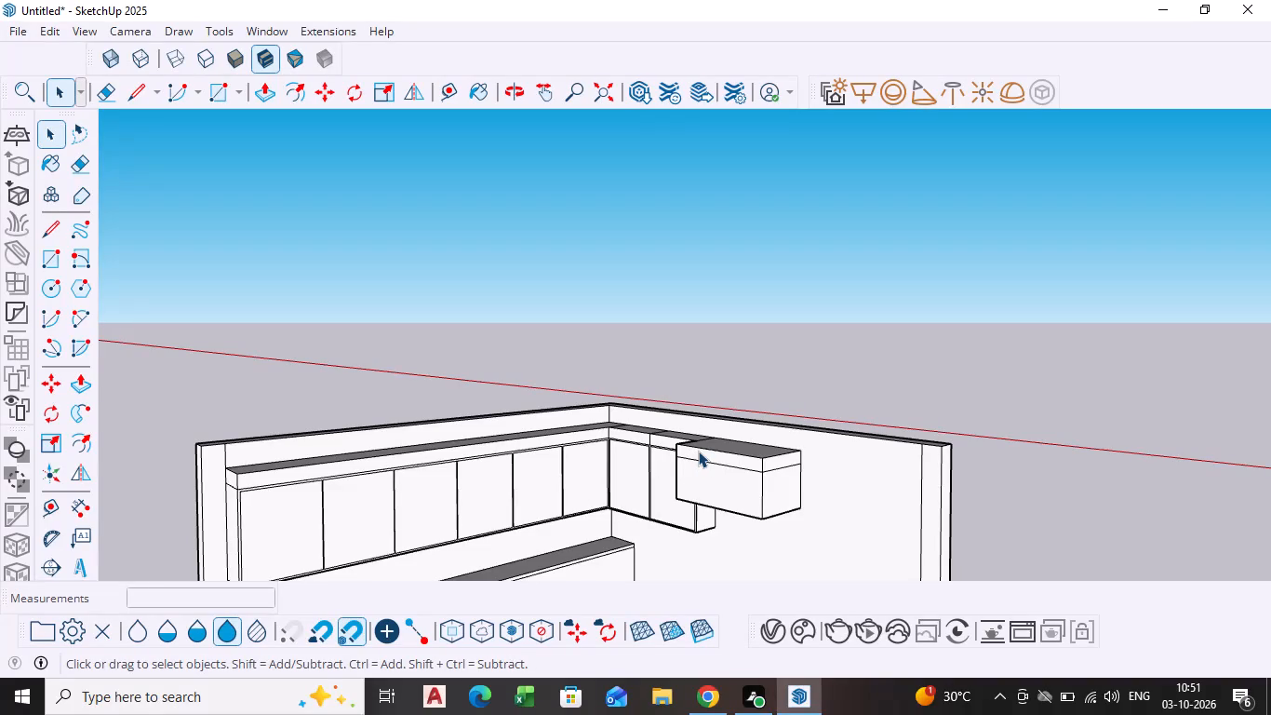
middle_drag(728, 484, 939, 490)
scroll(800, 489, up, 4)
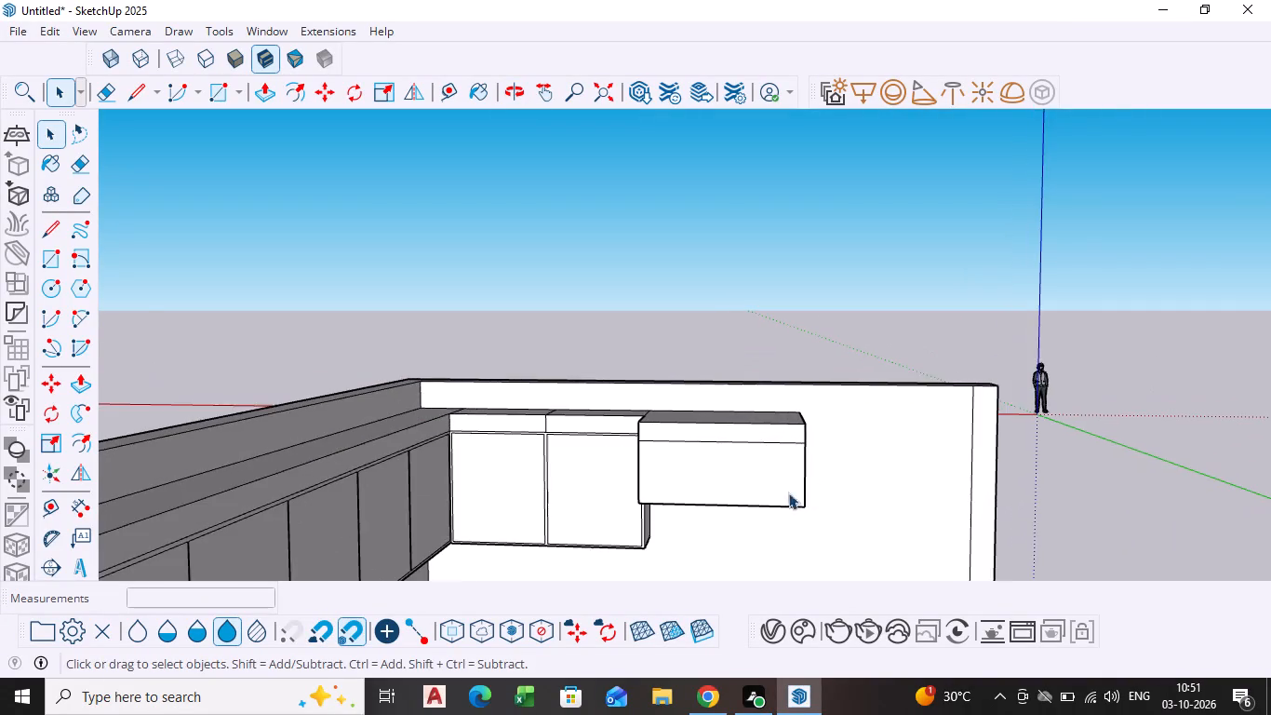
middle_drag(716, 519, 735, 483)
scroll(713, 466, up, 4)
scroll(626, 478, up, 2)
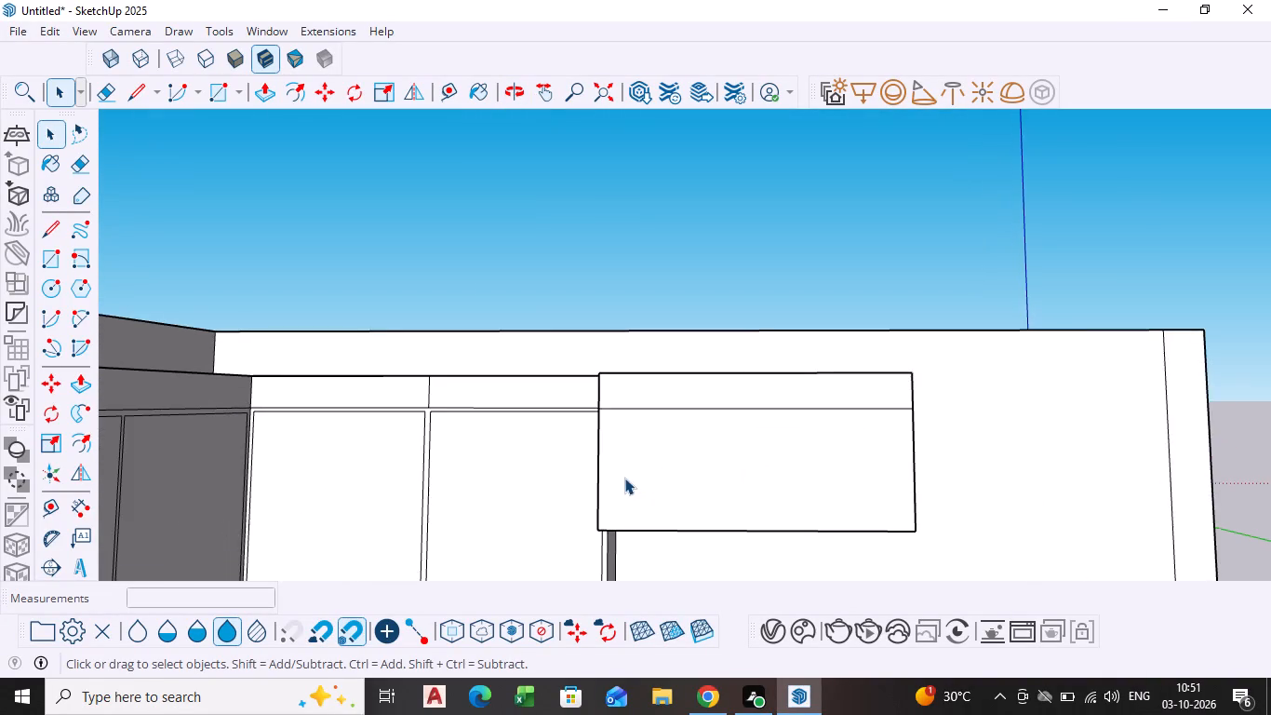
scroll(622, 478, down, 1)
middle_drag(620, 479, 769, 590)
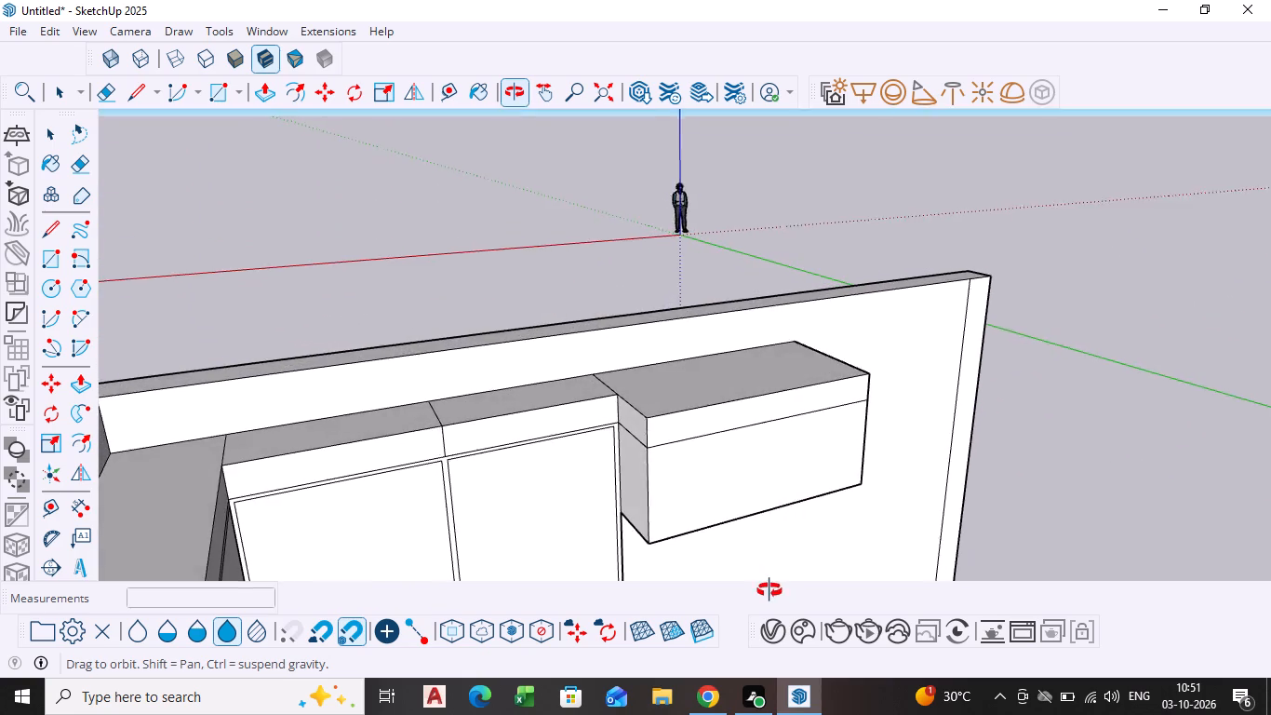
middle_drag(769, 590, 551, 449)
scroll(548, 438, down, 14)
middle_drag(605, 465, 605, 478)
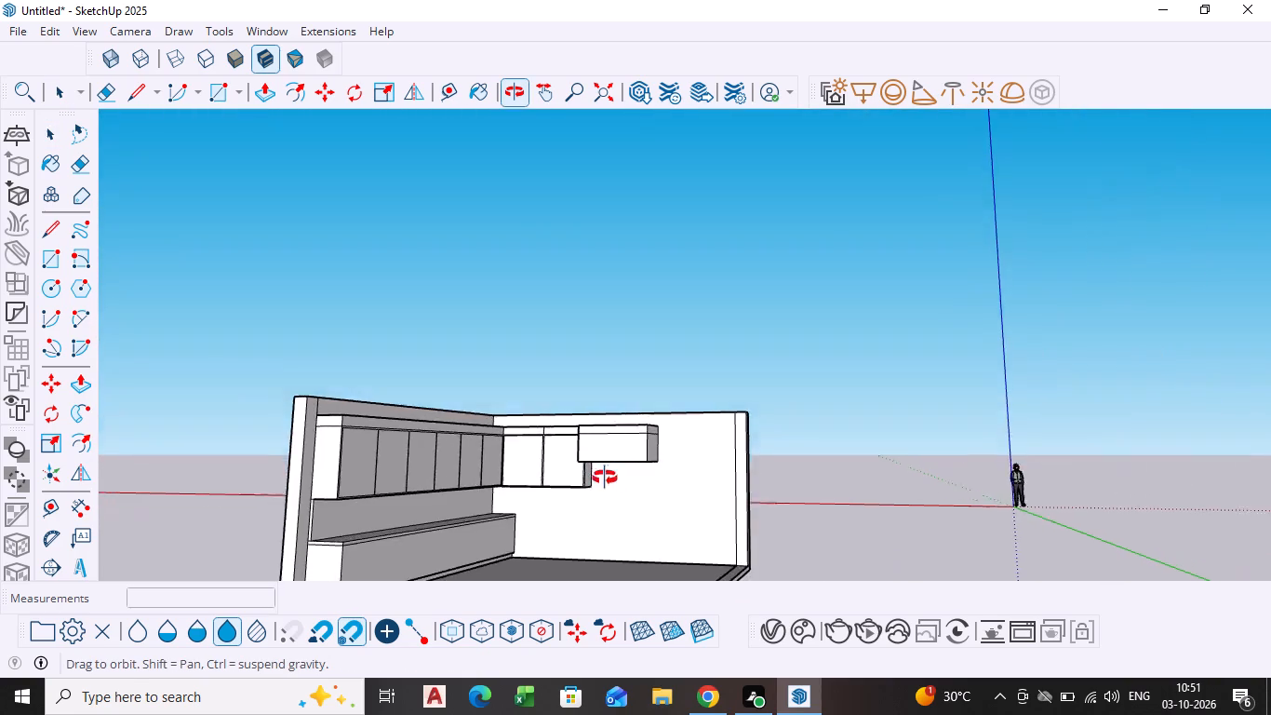
middle_drag(605, 478, 469, 521)
scroll(504, 533, down, 2)
shift+middle_drag(505, 534, 501, 505)
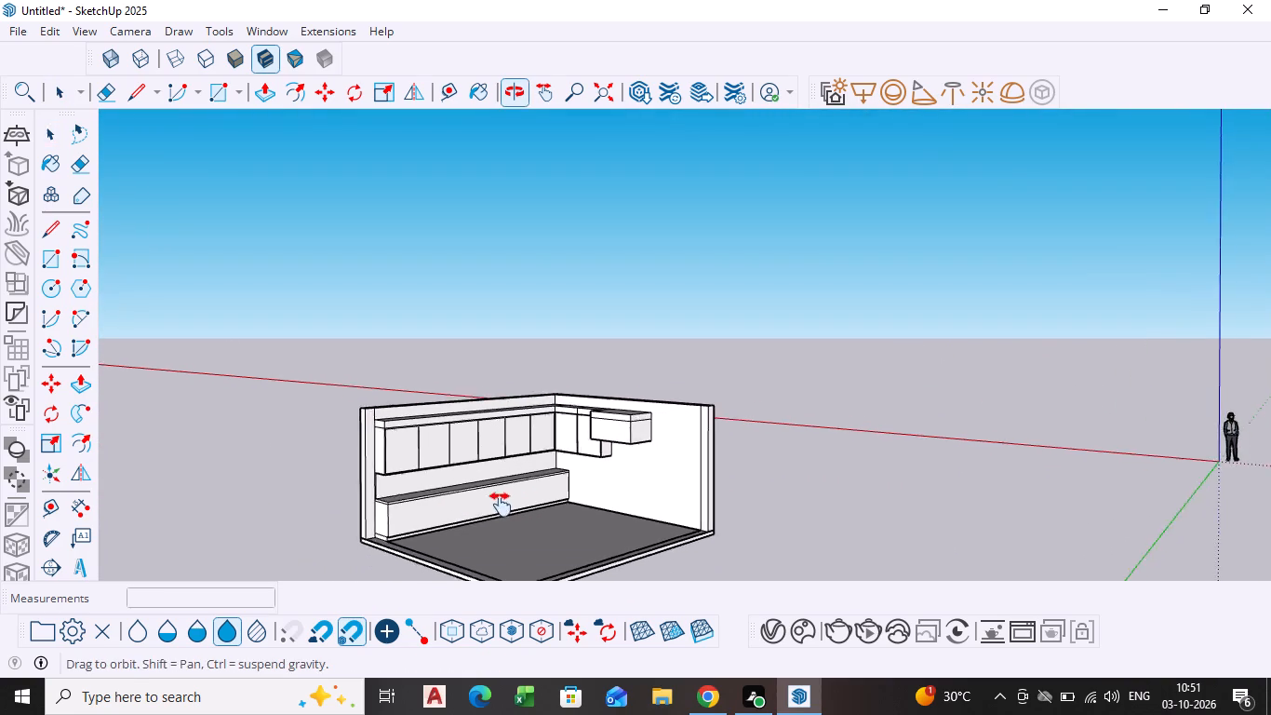
shift+middle_drag(501, 505, 495, 490)
scroll(589, 422, up, 3)
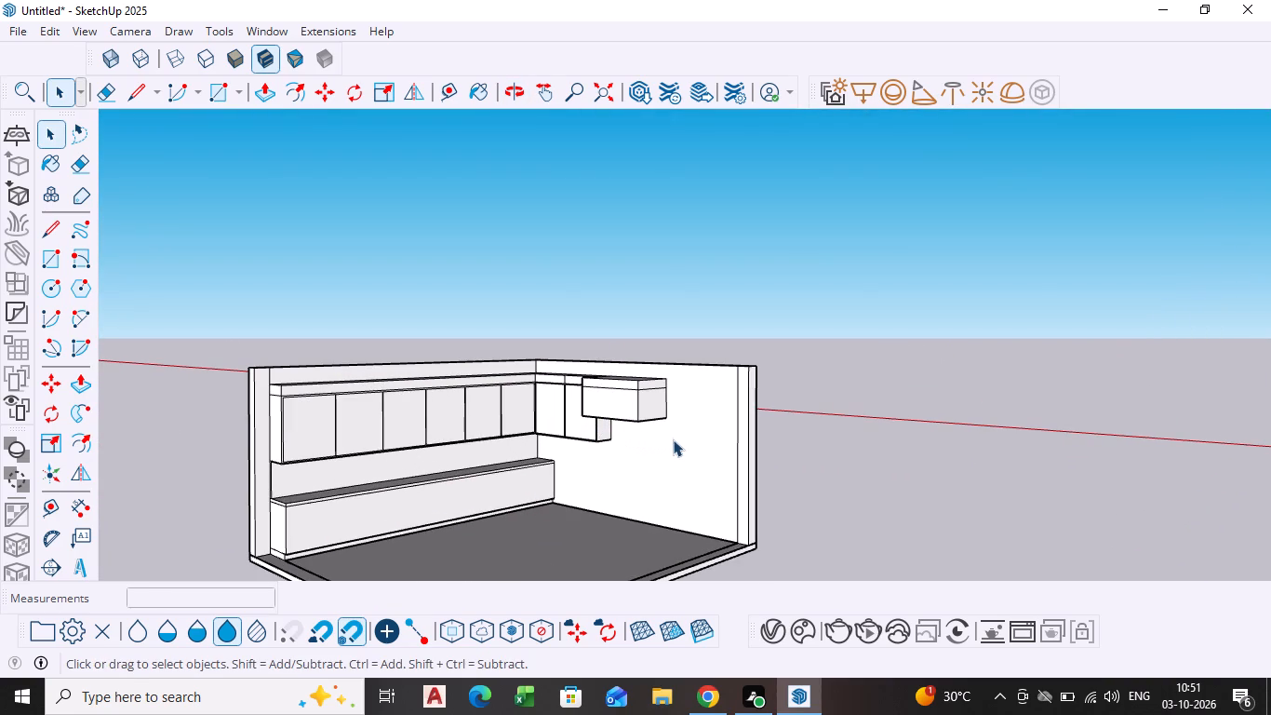
middle_drag(655, 411, 711, 439)
scroll(653, 412, down, 1)
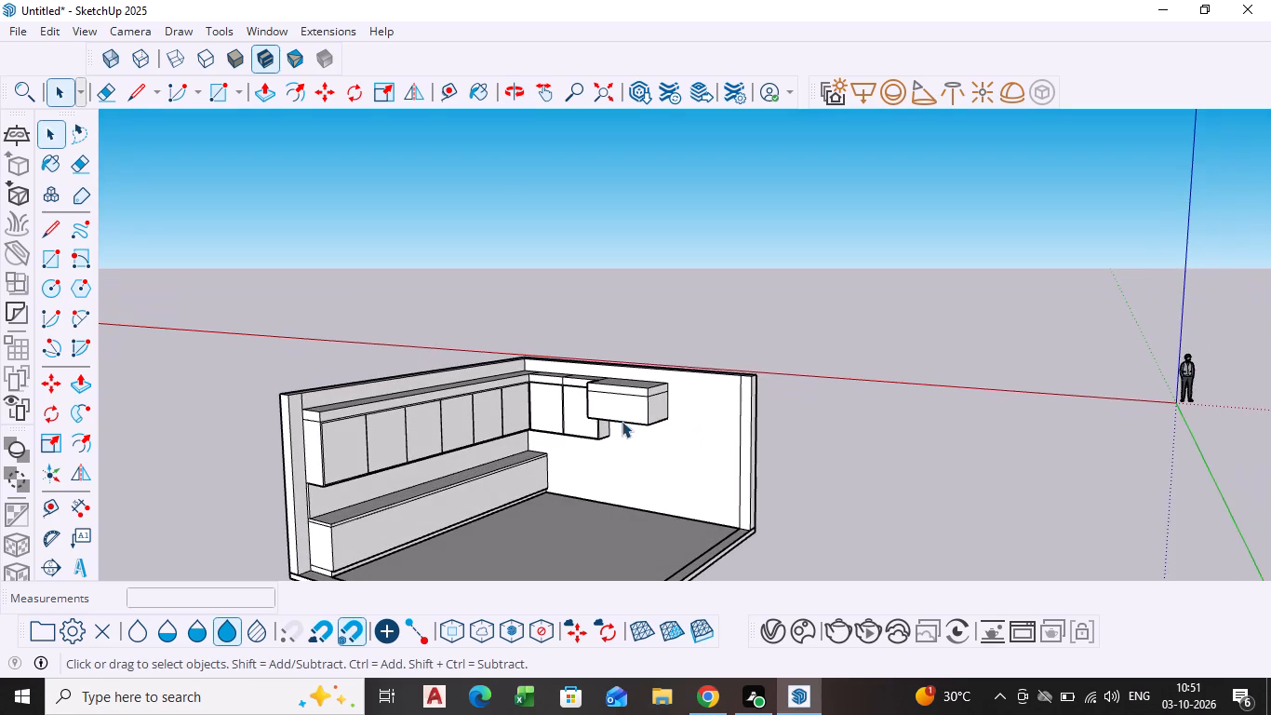
middle_drag(619, 425, 619, 425)
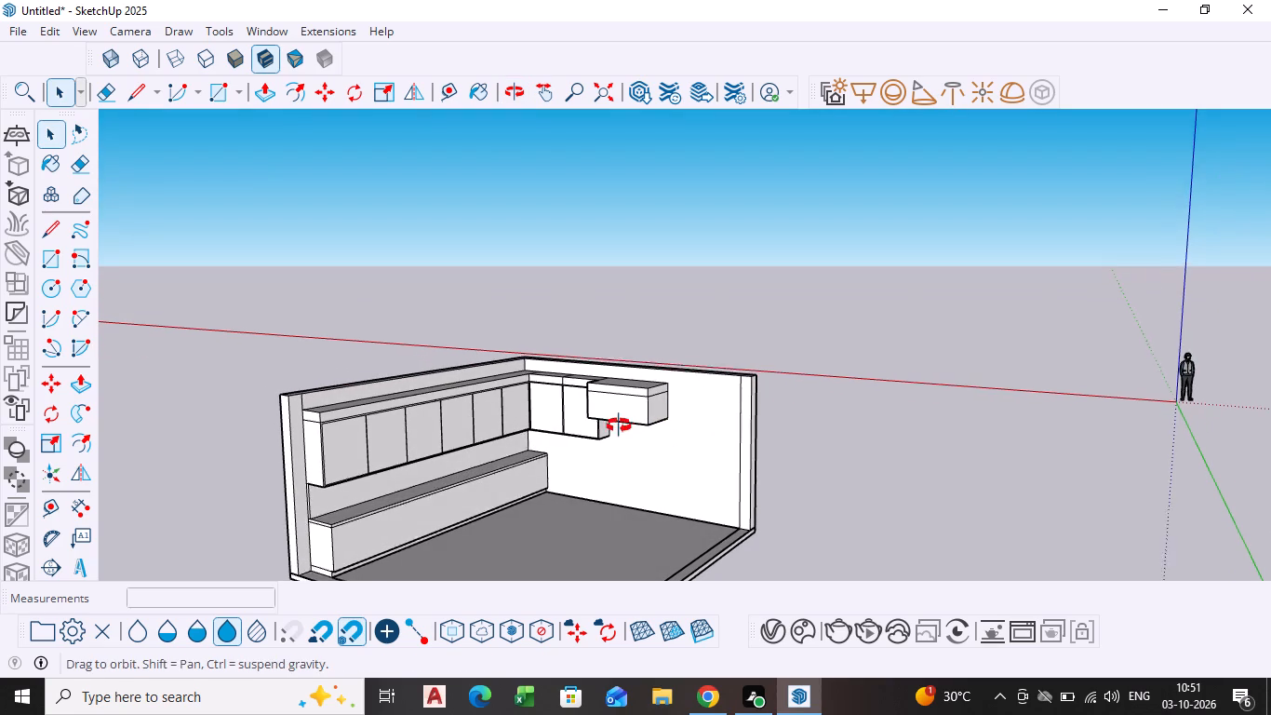
middle_drag(619, 425, 661, 442)
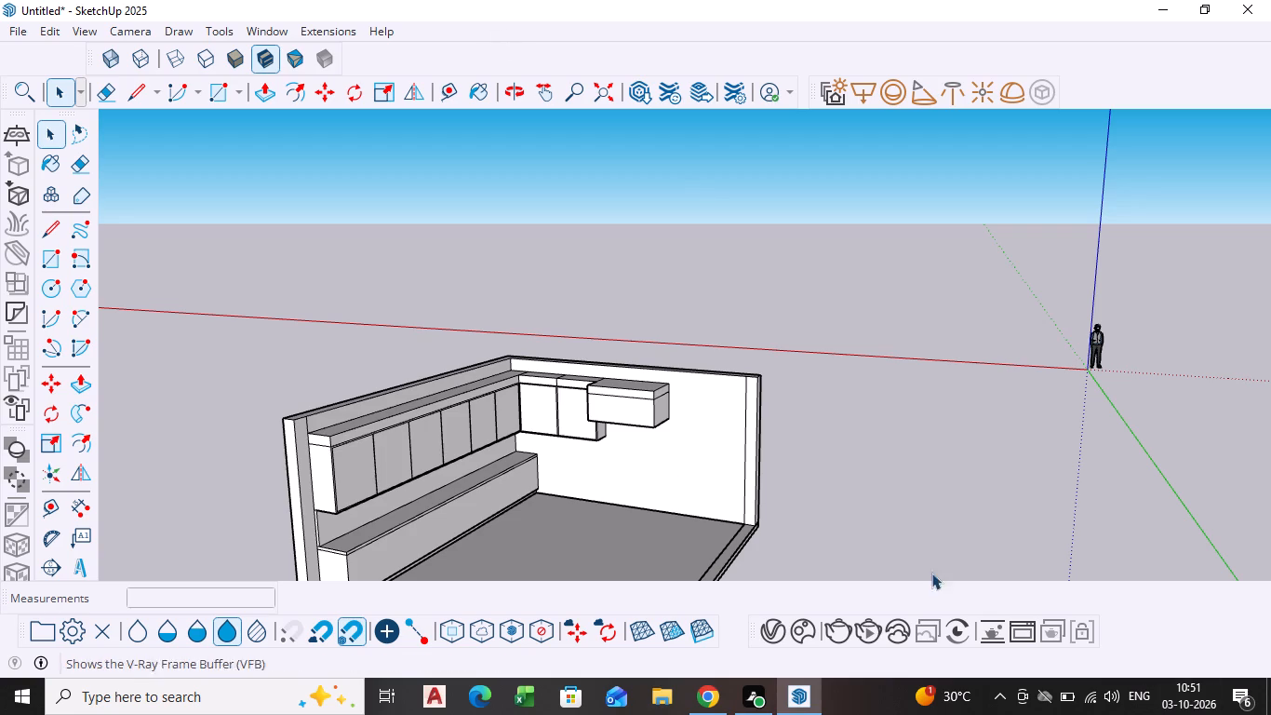
Examine the front of the two-panel overhead cabinet and the shorter projecting cabinet beside it.
scroll(602, 427, up, 5)
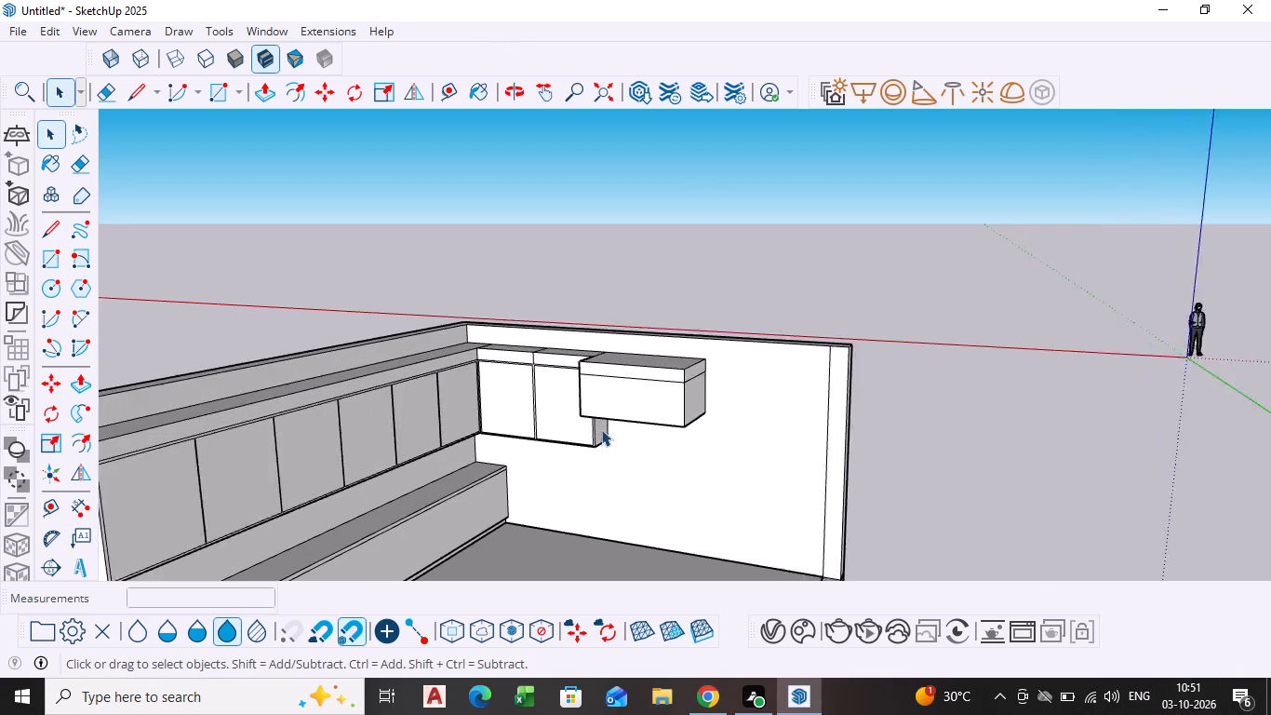
middle_drag(606, 442, 682, 457)
scroll(655, 406, up, 4)
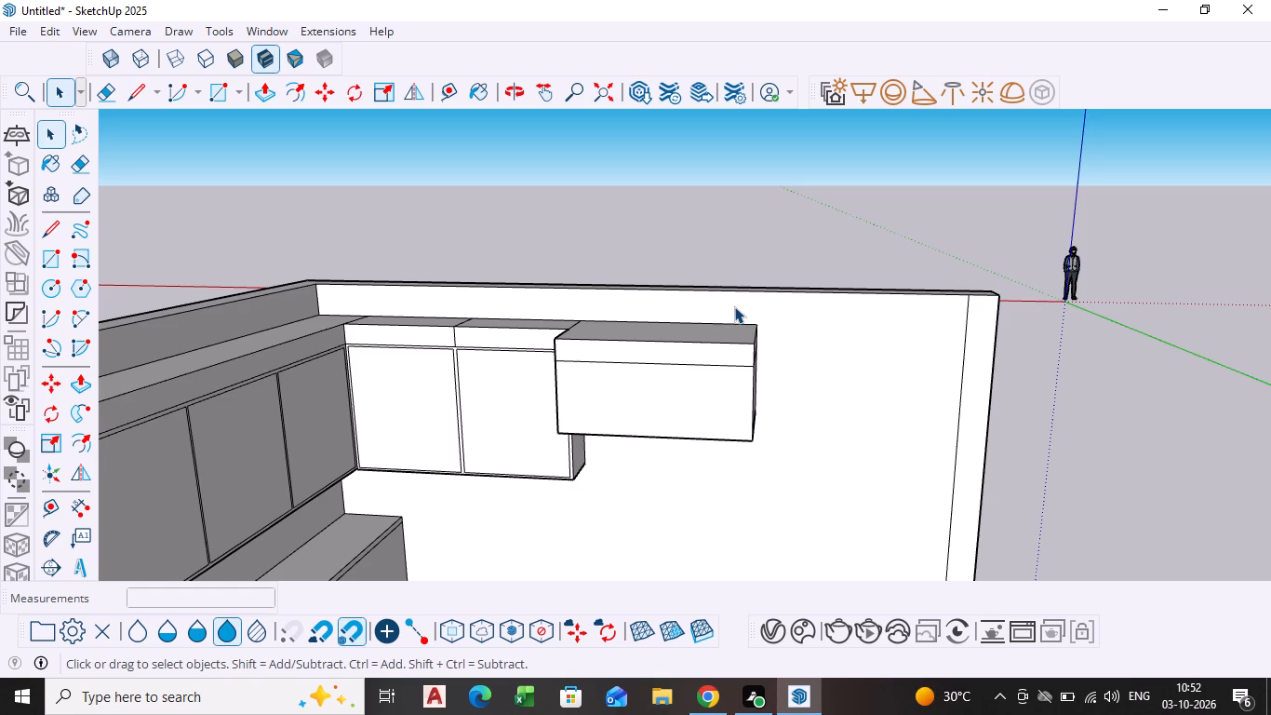
middle_drag(654, 373, 668, 353)
scroll(662, 367, down, 1)
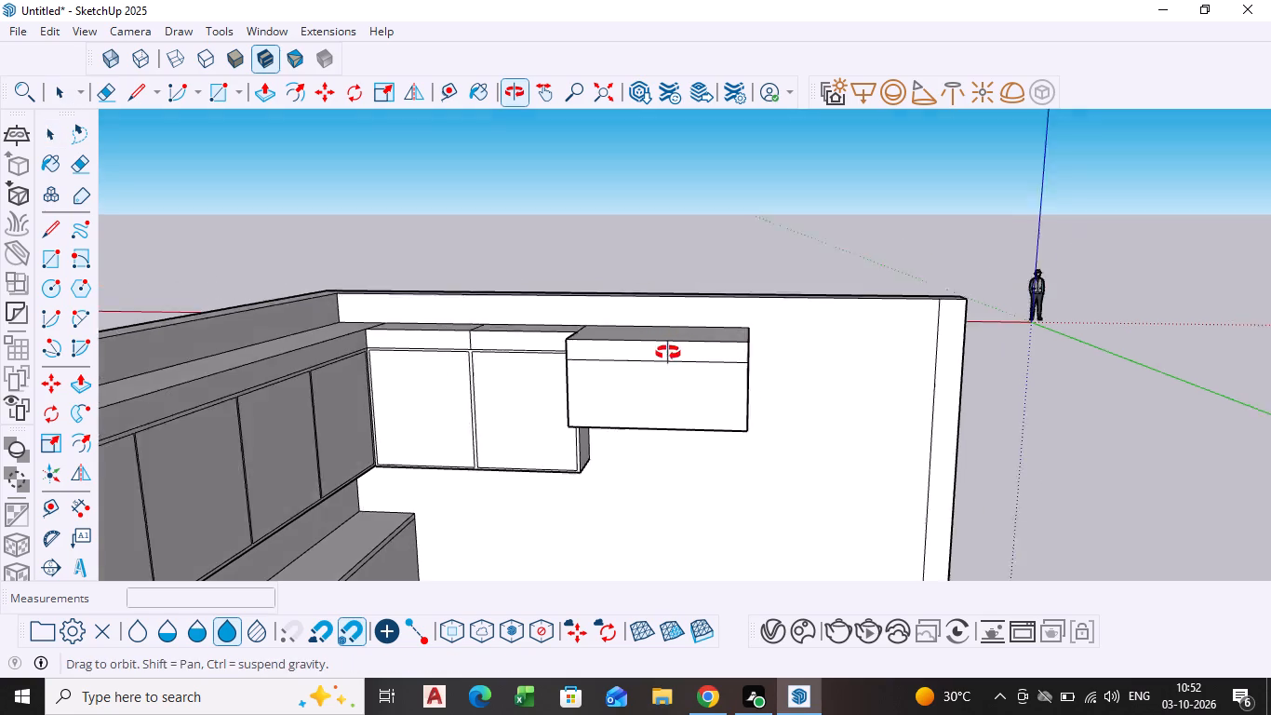
middle_drag(668, 353, 707, 298)
scroll(680, 343, up, 2)
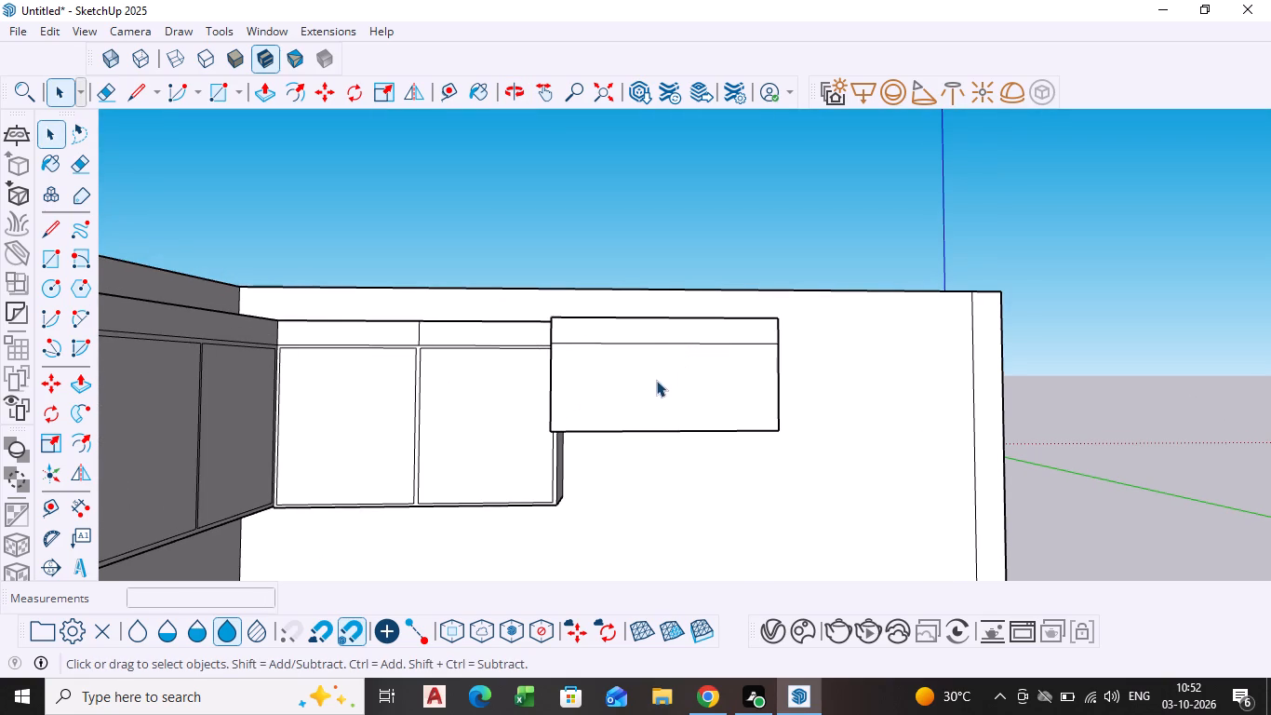
middle_drag(620, 423, 649, 436)
scroll(635, 448, up, 1)
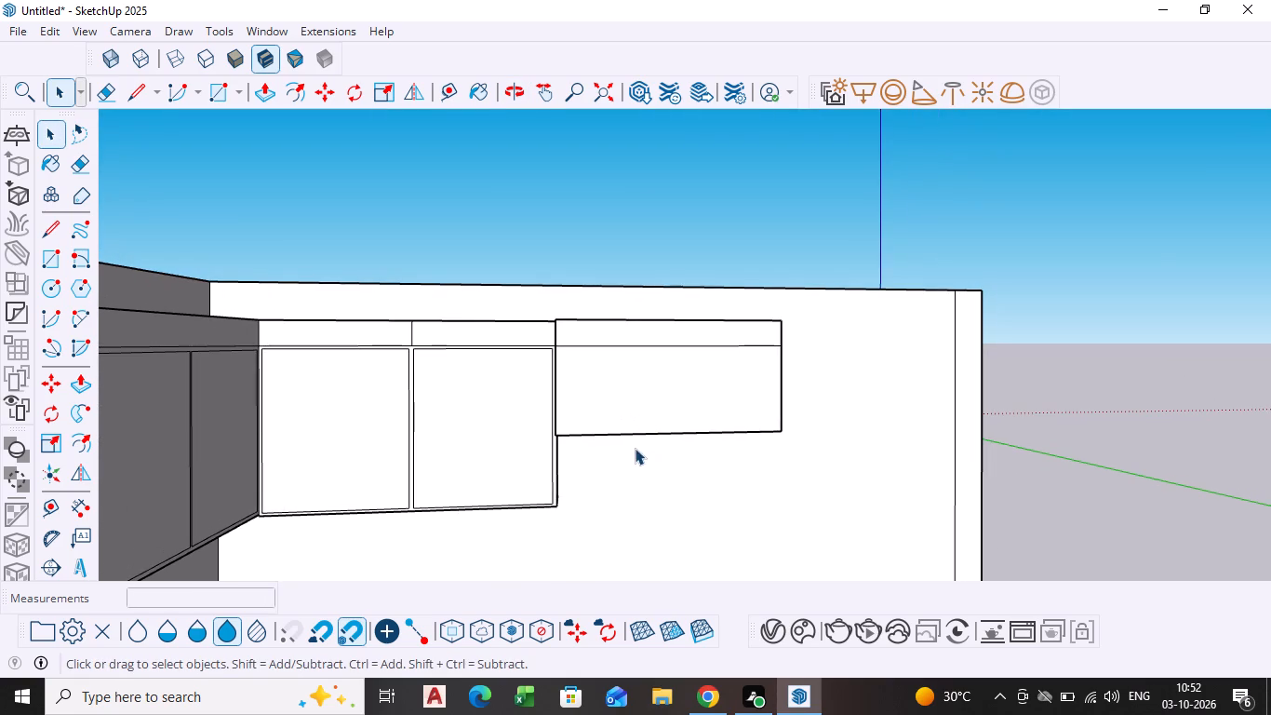
scroll(635, 448, up, 3)
scroll(603, 429, down, 2)
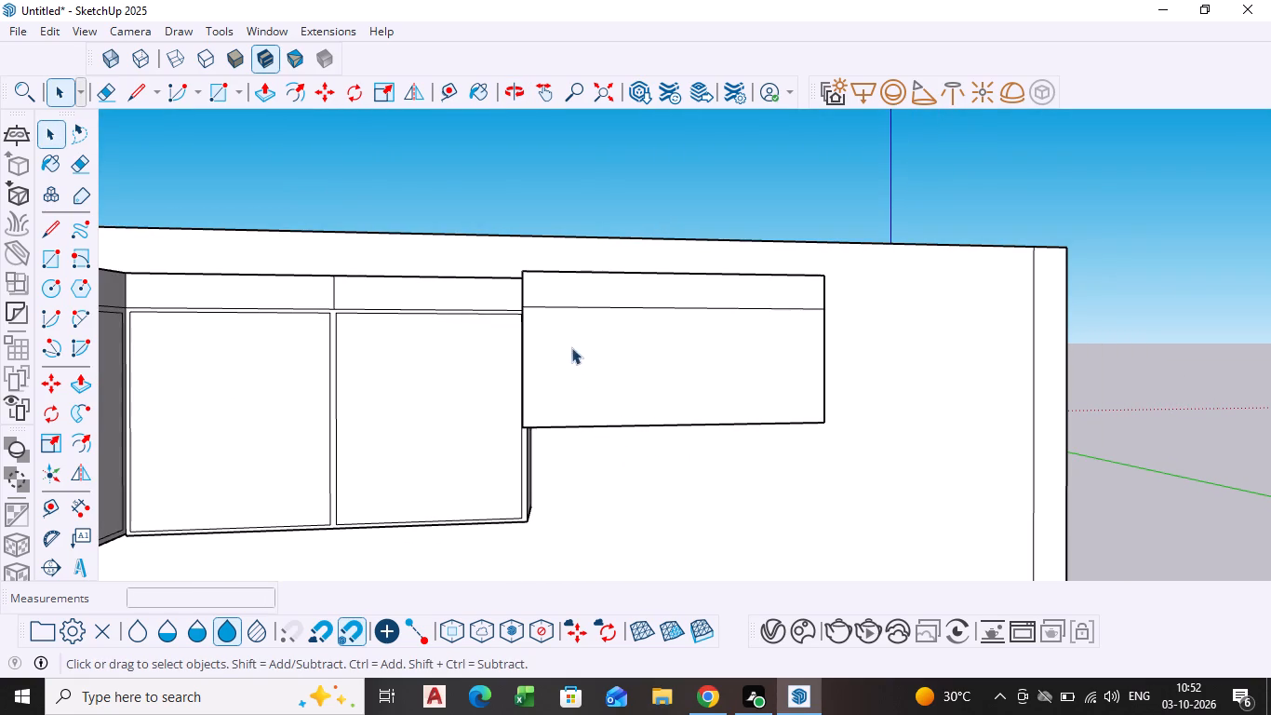
scroll(320, 394, down, 10)
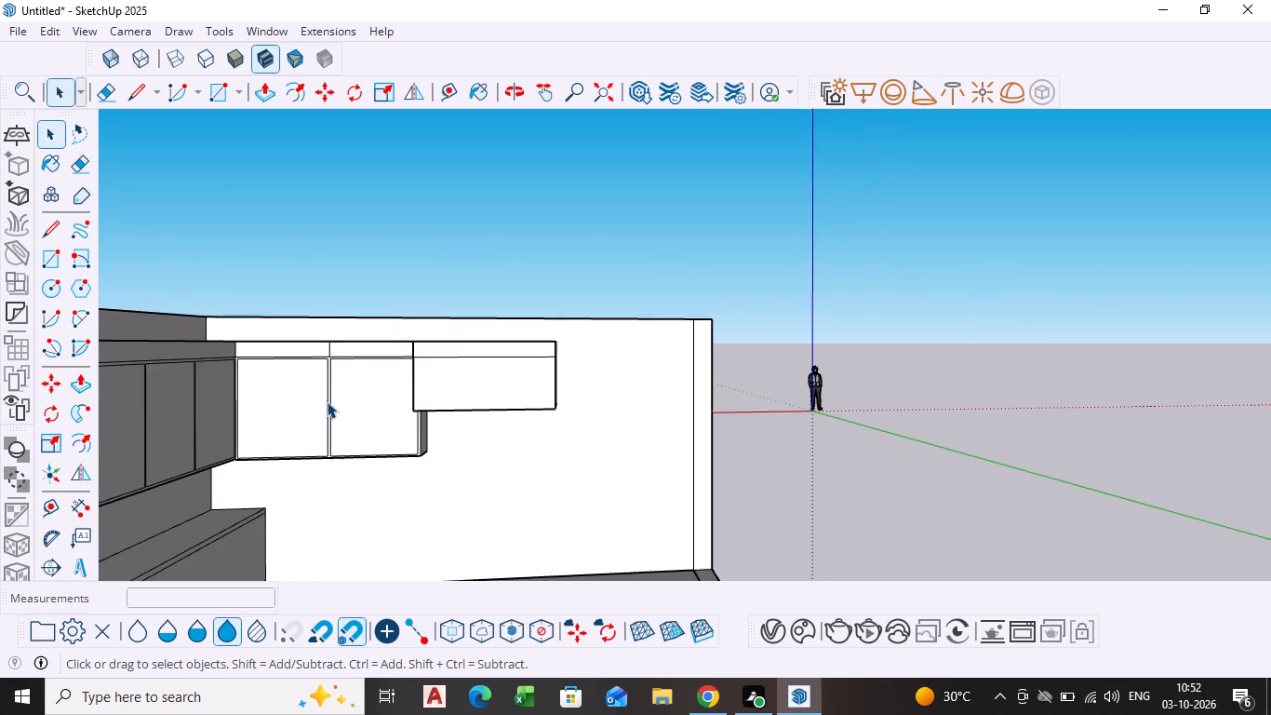
Draw a horizontal line about 5' 6" long across the lower part of the two middle panels of the six-panel overhead cabinet.
shift+middle_drag(223, 468, 532, 475)
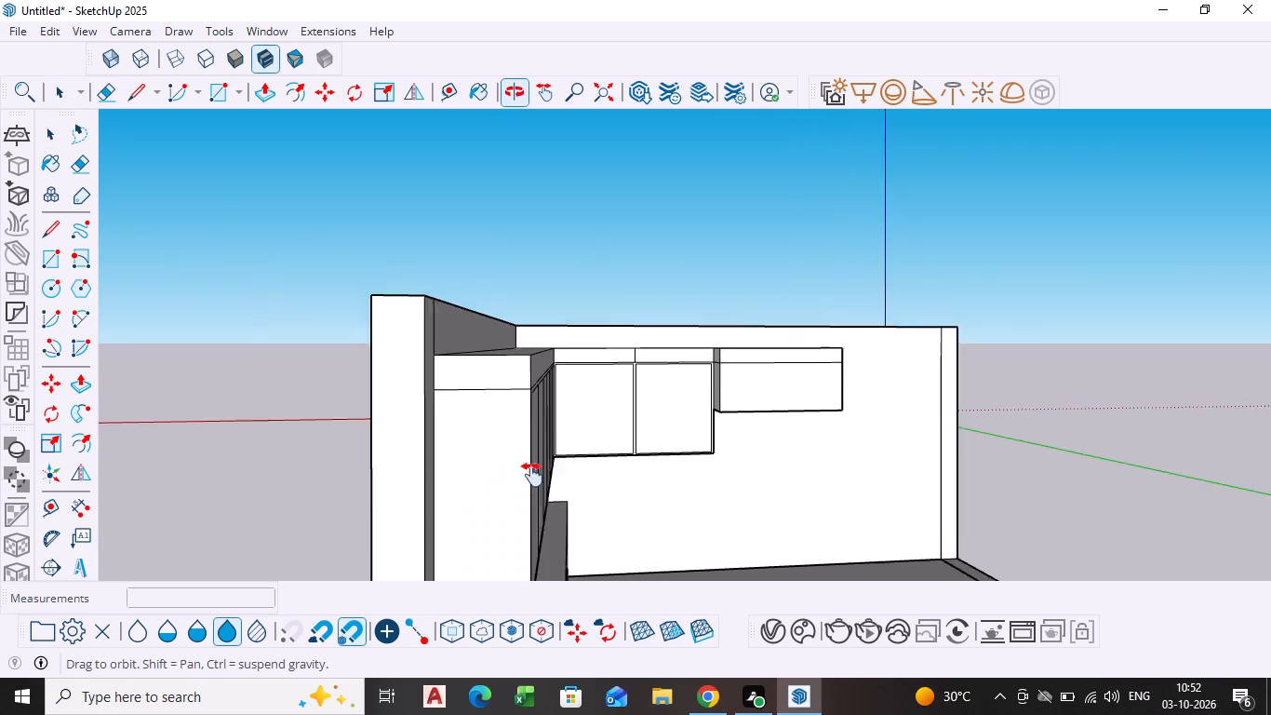
shift+middle_drag(532, 475, 532, 477)
middle_drag(509, 508, 328, 506)
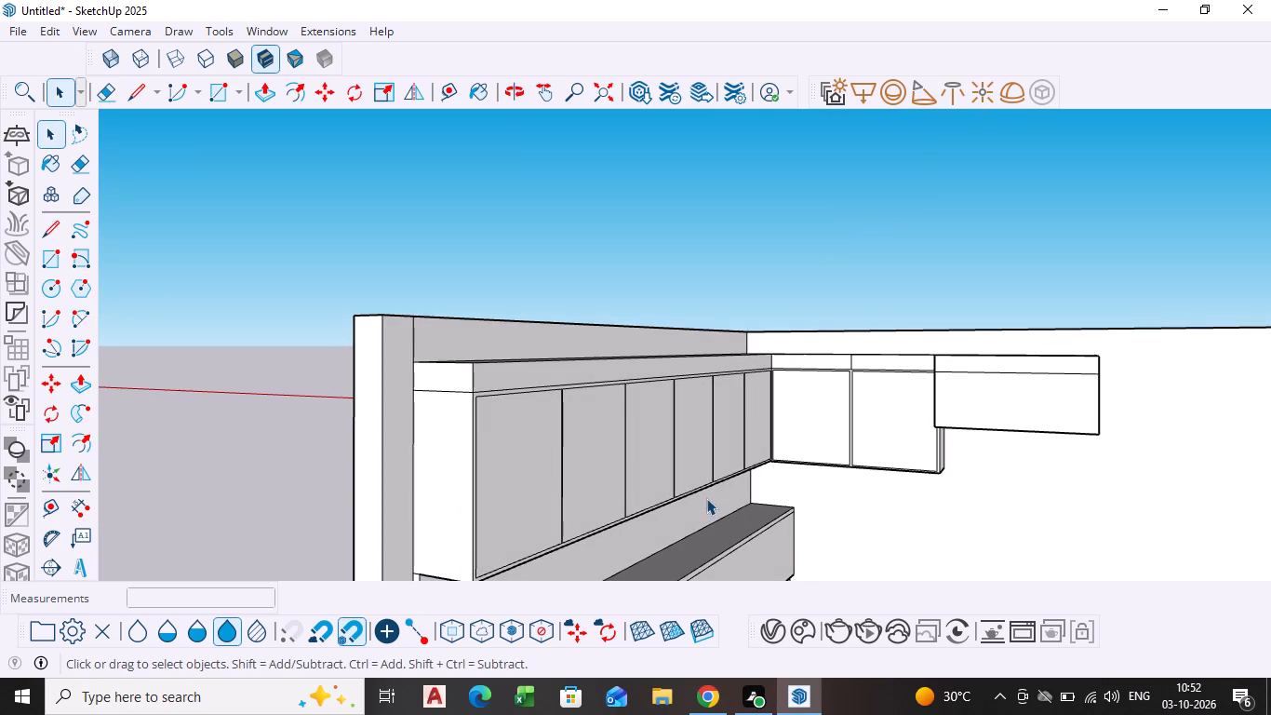
shift+middle_drag(677, 489, 534, 444)
middle_drag(529, 468, 389, 480)
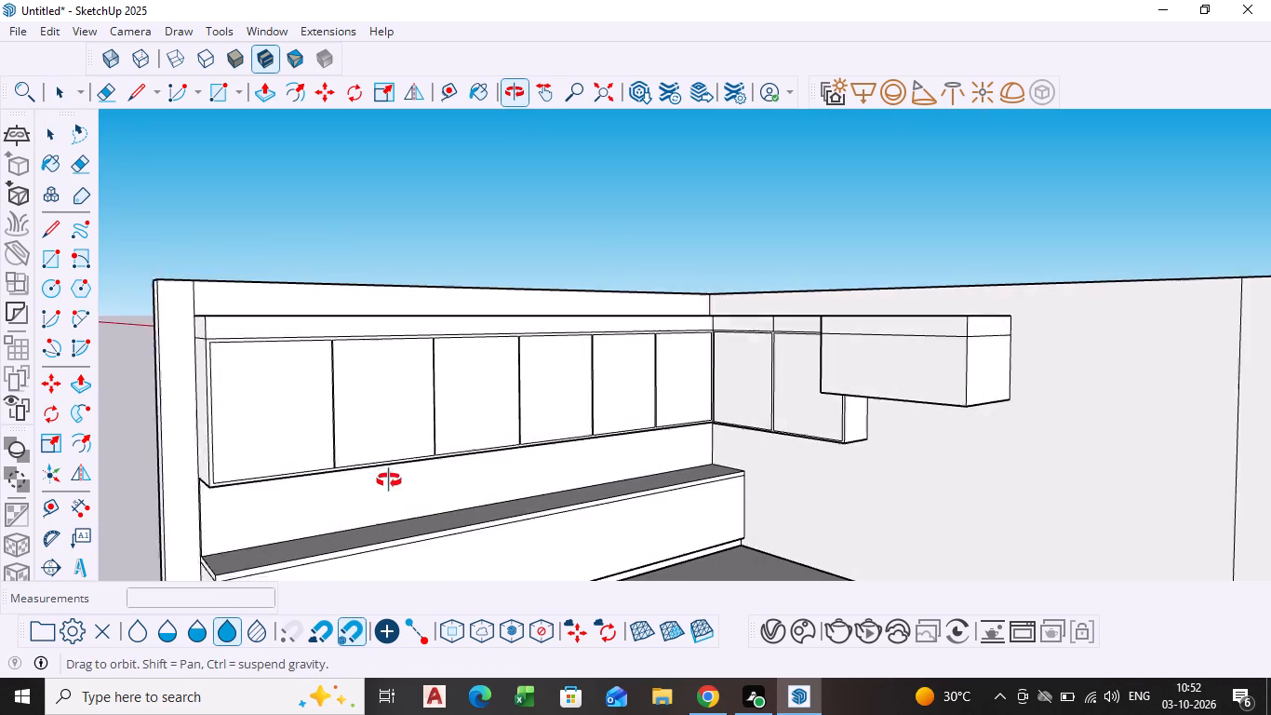
middle_drag(389, 480, 379, 480)
scroll(439, 413, up, 3)
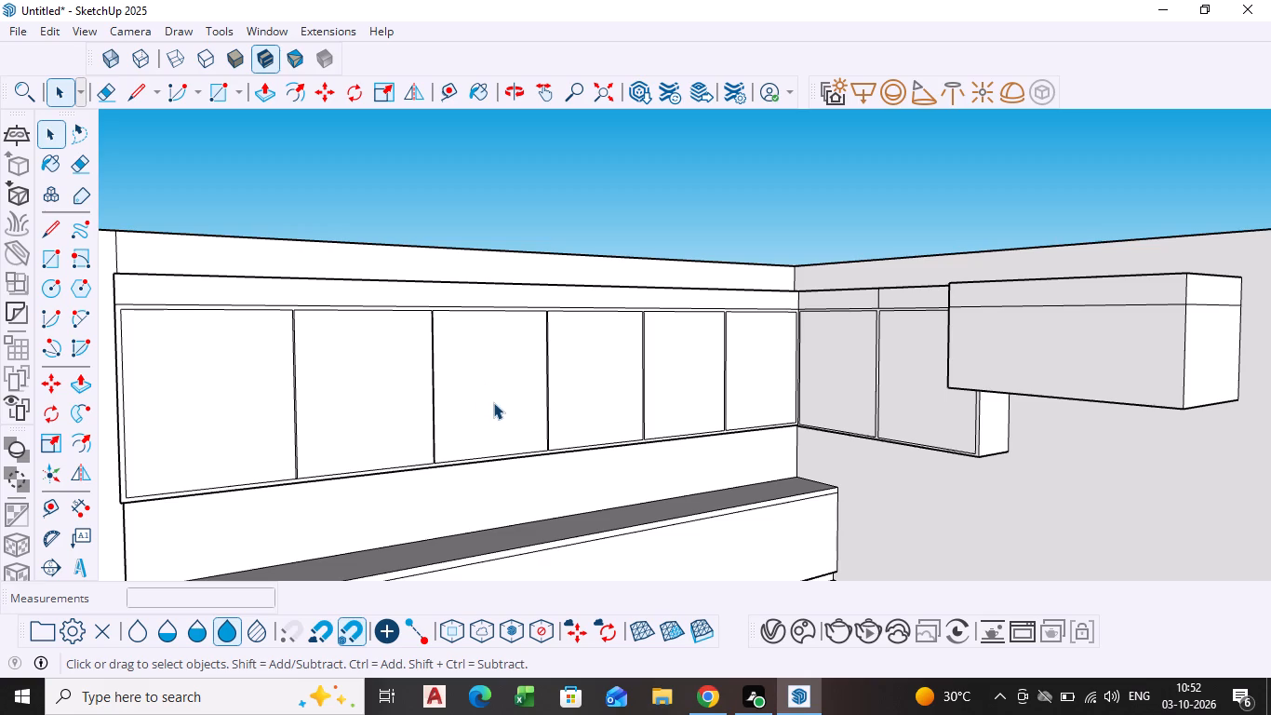
key(l)
scroll(488, 413, up, 3)
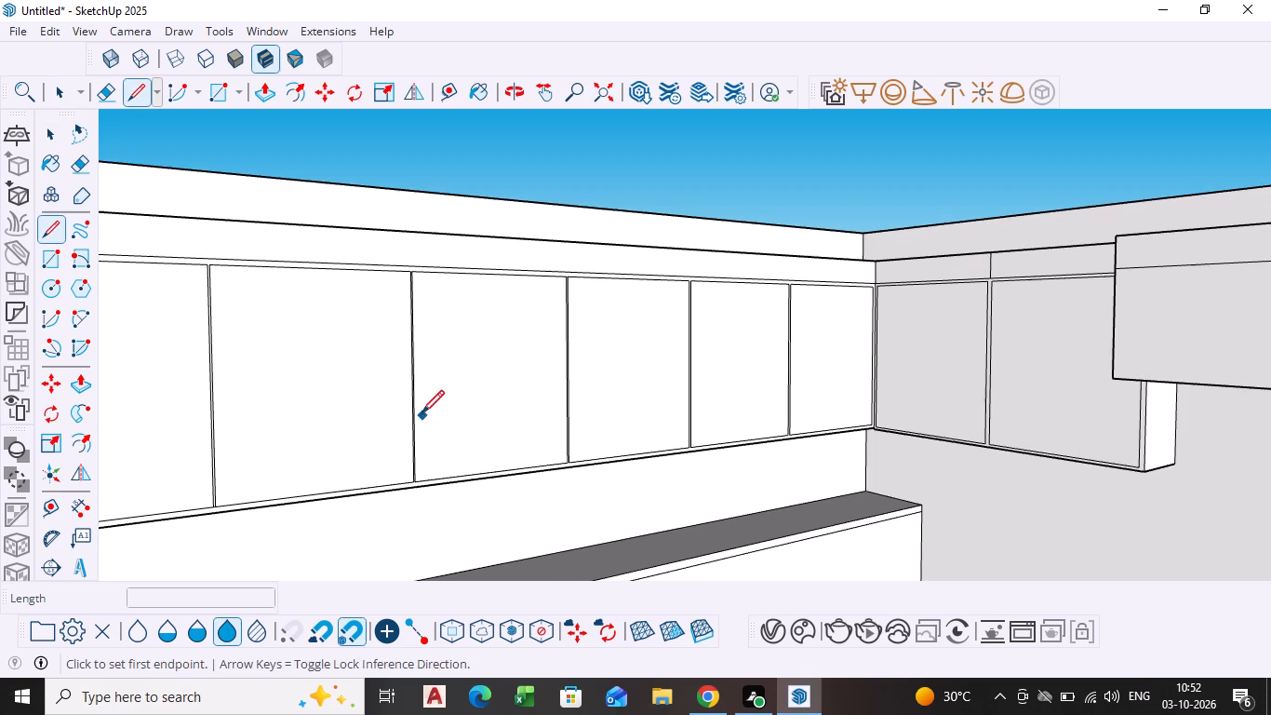
click(417, 421)
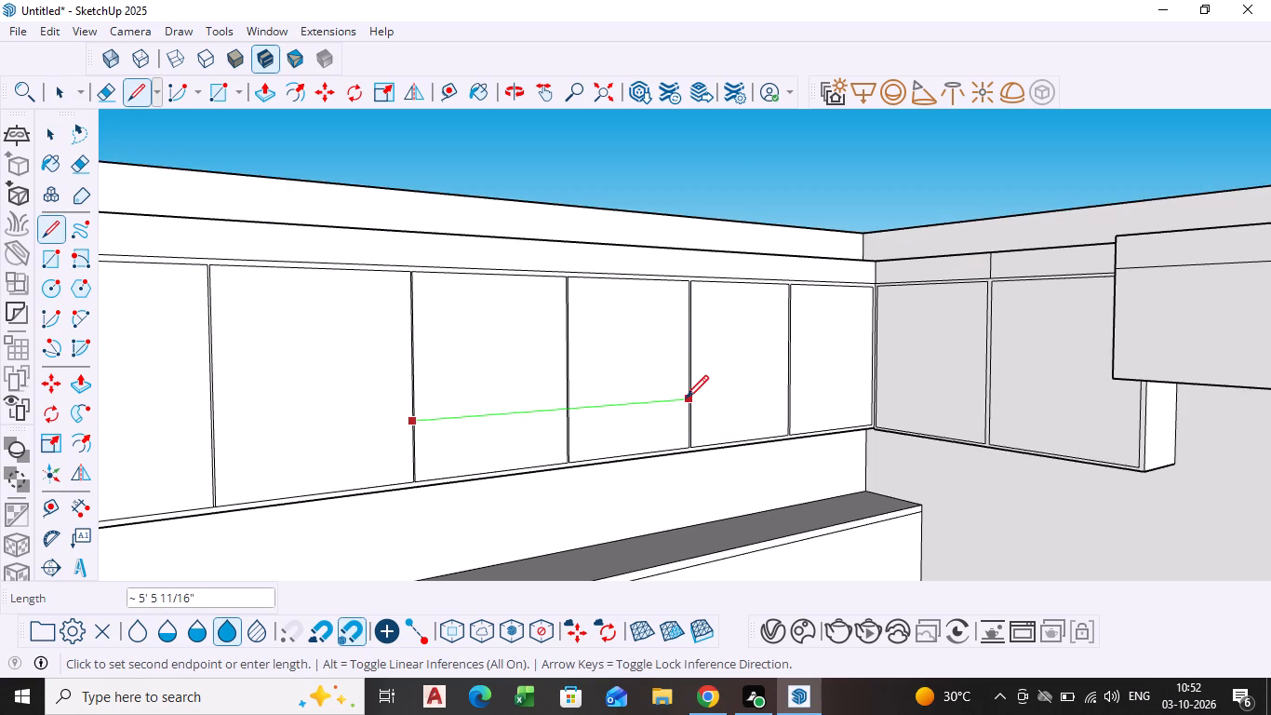
scroll(689, 400, up, 9)
click(692, 403)
key(space)
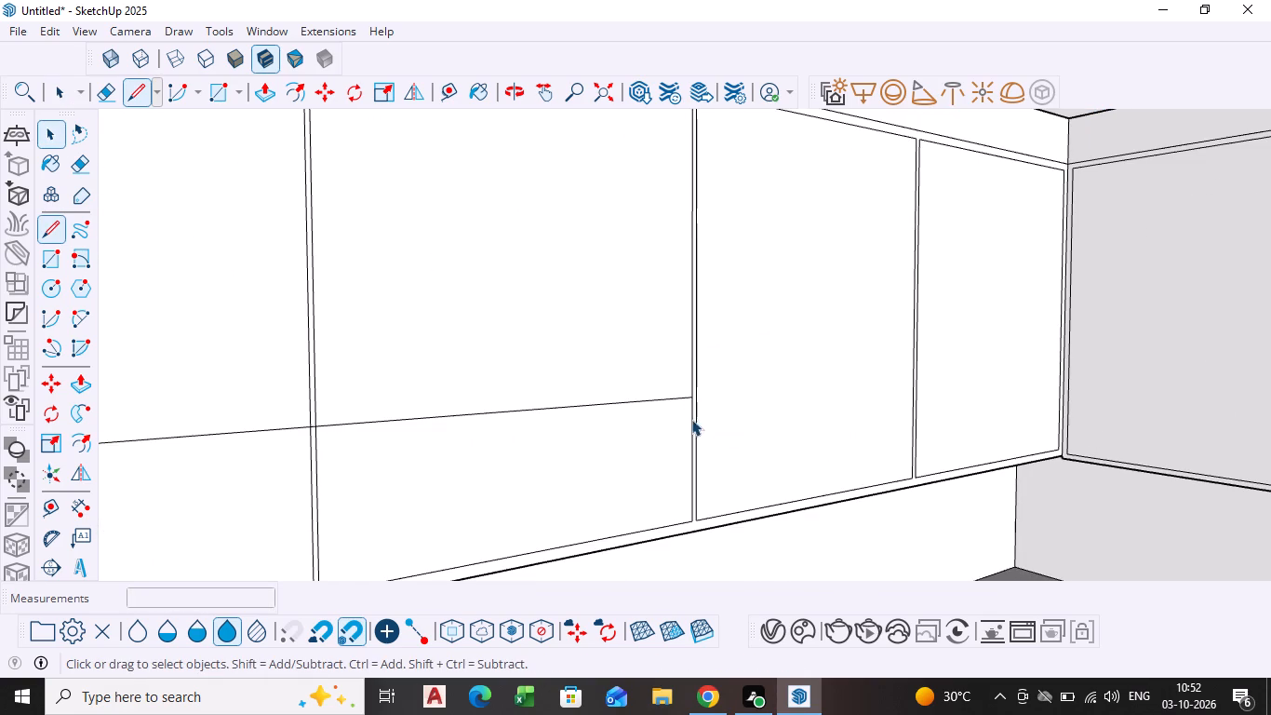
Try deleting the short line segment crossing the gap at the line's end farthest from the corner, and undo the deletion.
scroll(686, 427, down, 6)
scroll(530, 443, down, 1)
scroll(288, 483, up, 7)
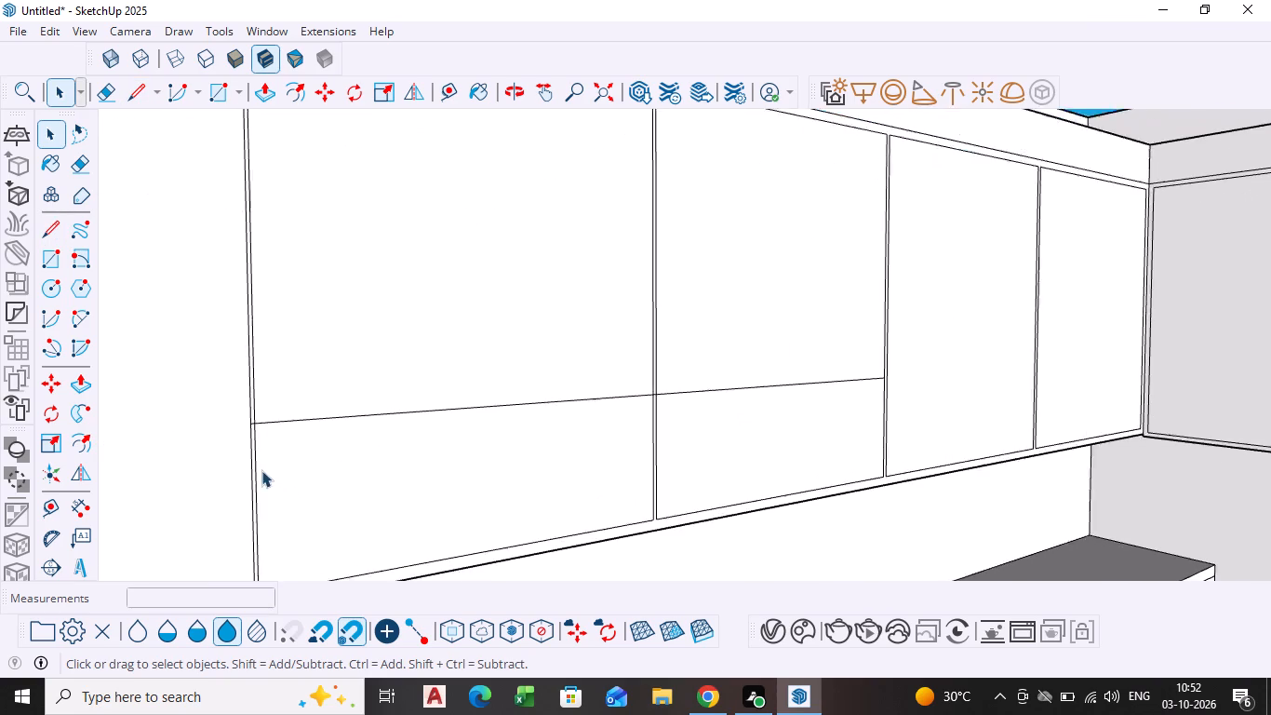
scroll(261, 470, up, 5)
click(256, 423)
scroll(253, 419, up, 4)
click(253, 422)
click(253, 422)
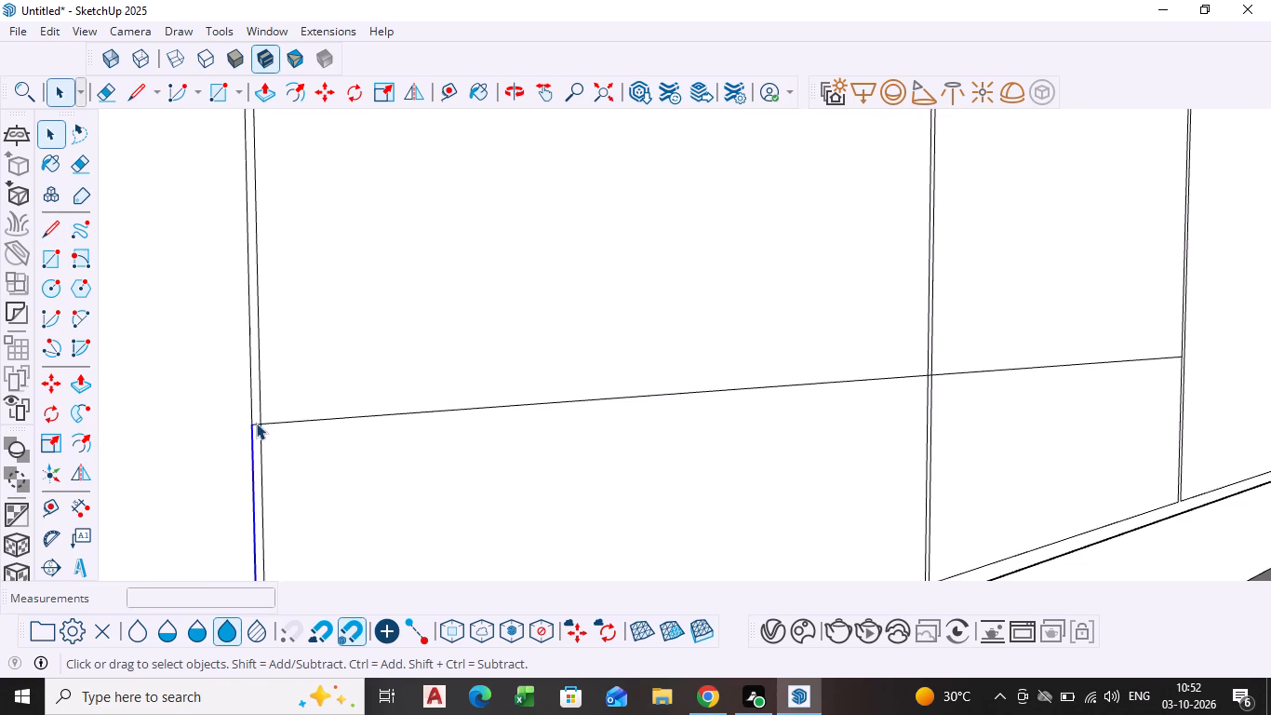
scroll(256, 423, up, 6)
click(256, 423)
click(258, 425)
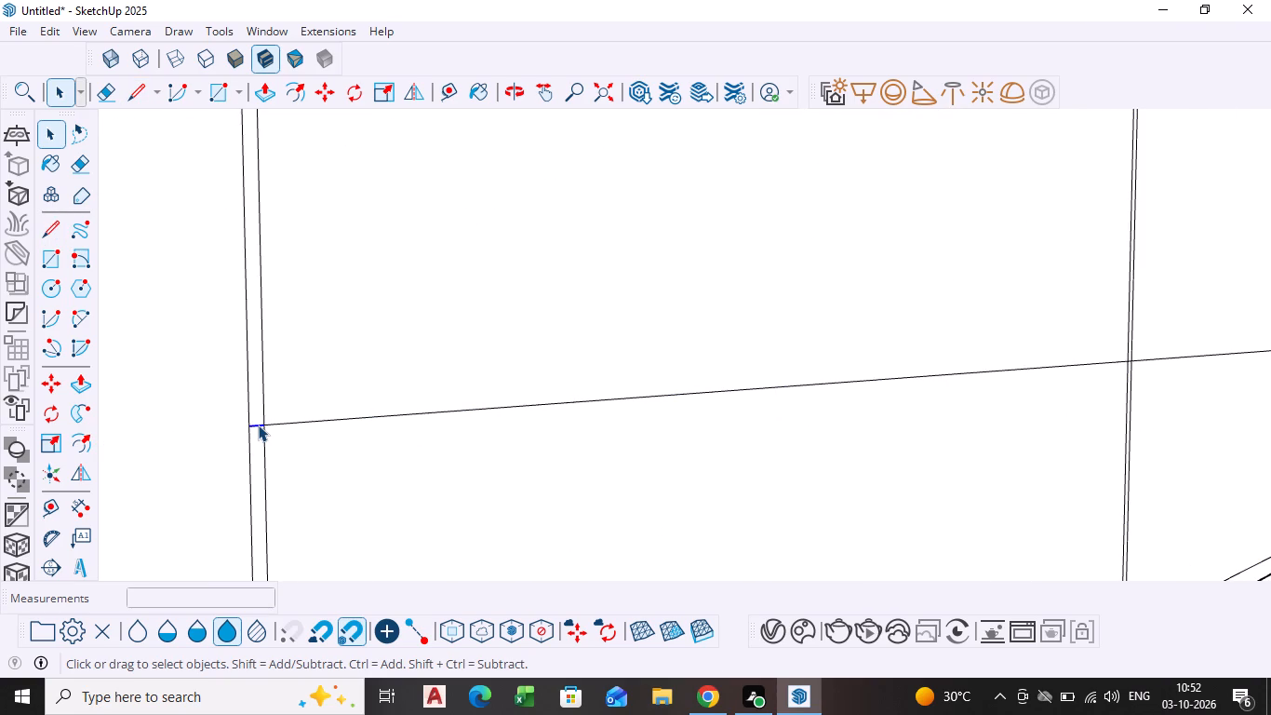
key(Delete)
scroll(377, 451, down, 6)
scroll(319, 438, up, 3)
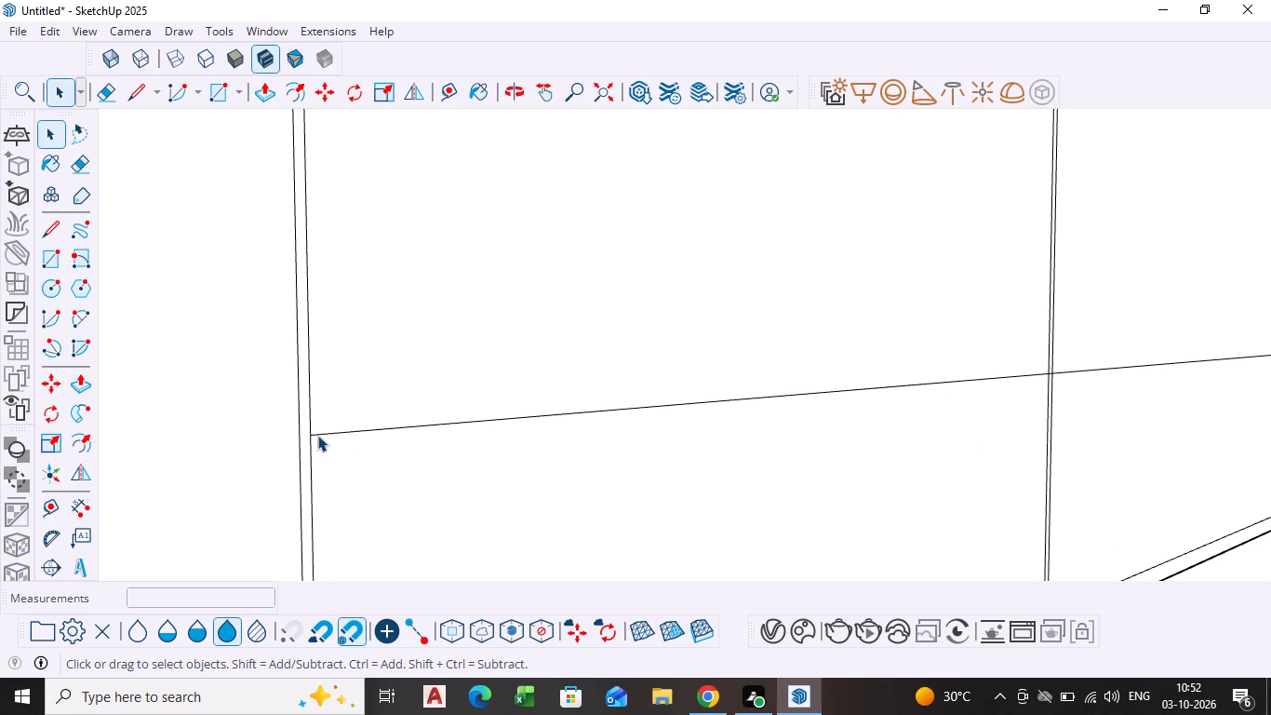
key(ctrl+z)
Draw a short line about 5/16" long closing the lower end of the gap between the two middle panels.
scroll(344, 453, down, 11)
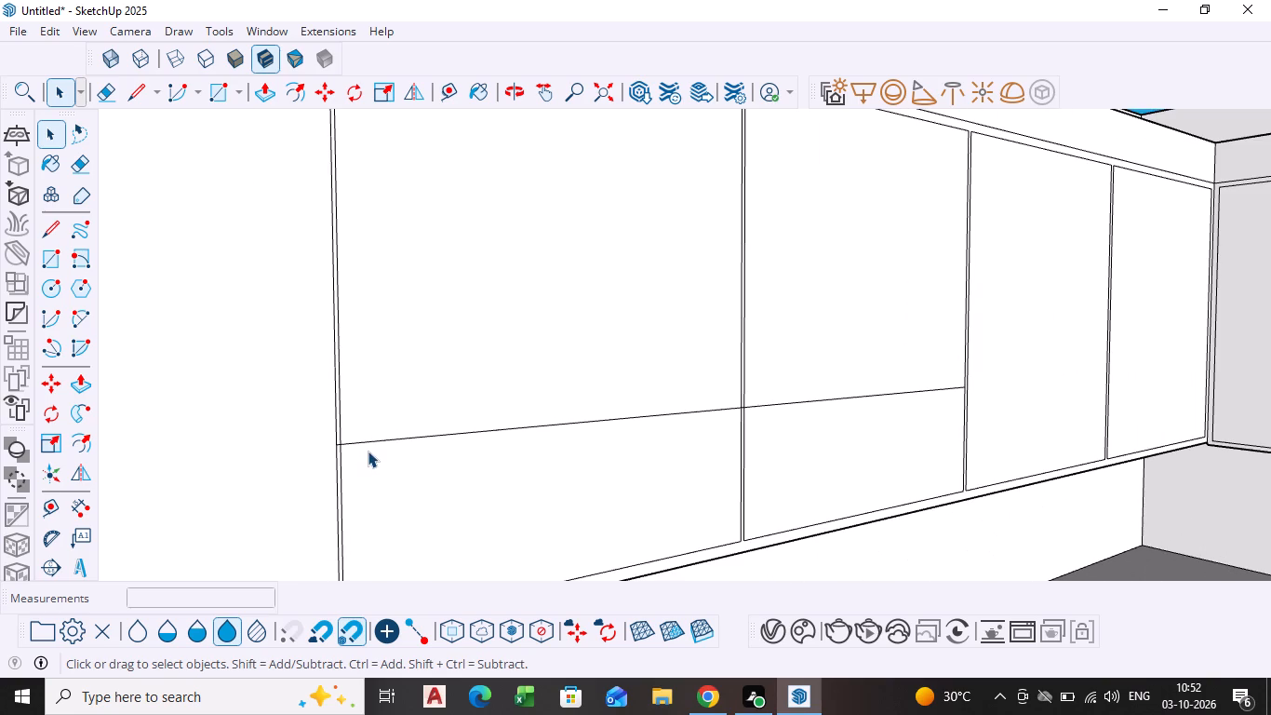
scroll(437, 453, down, 3)
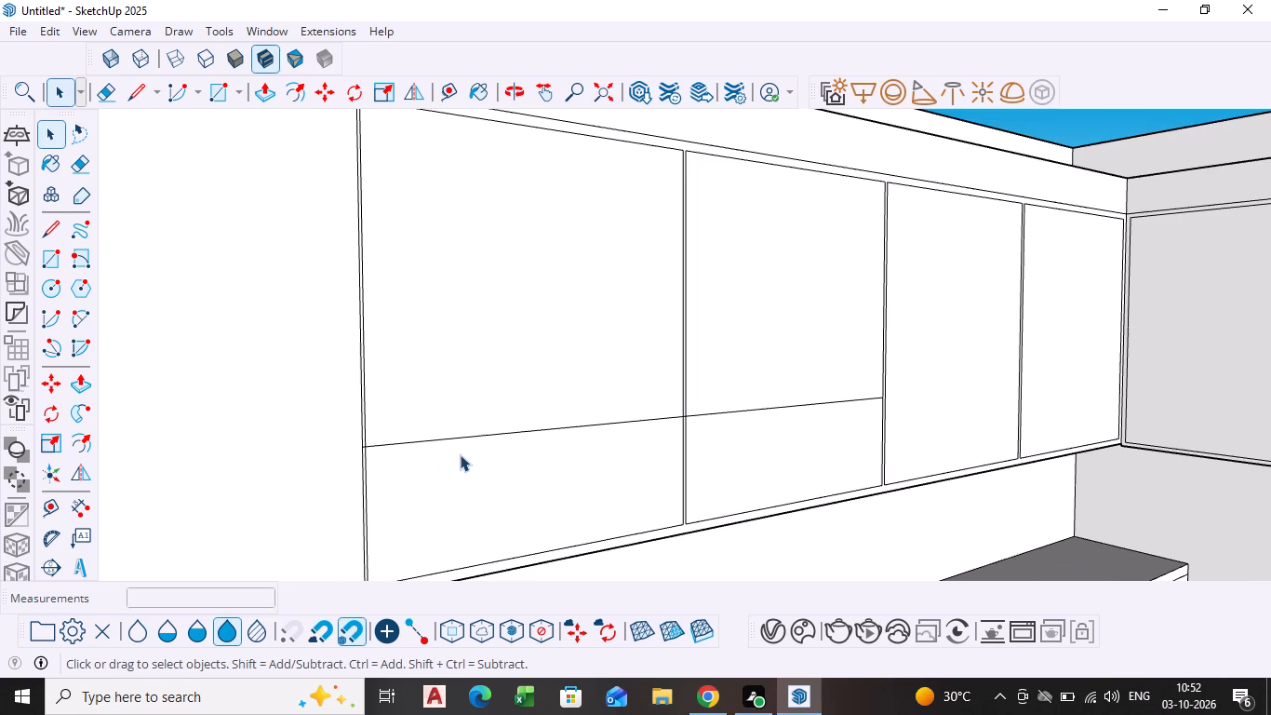
shift+middle_drag(651, 484, 341, 409)
shift+scroll(341, 409, down, 1)
scroll(421, 400, up, 3)
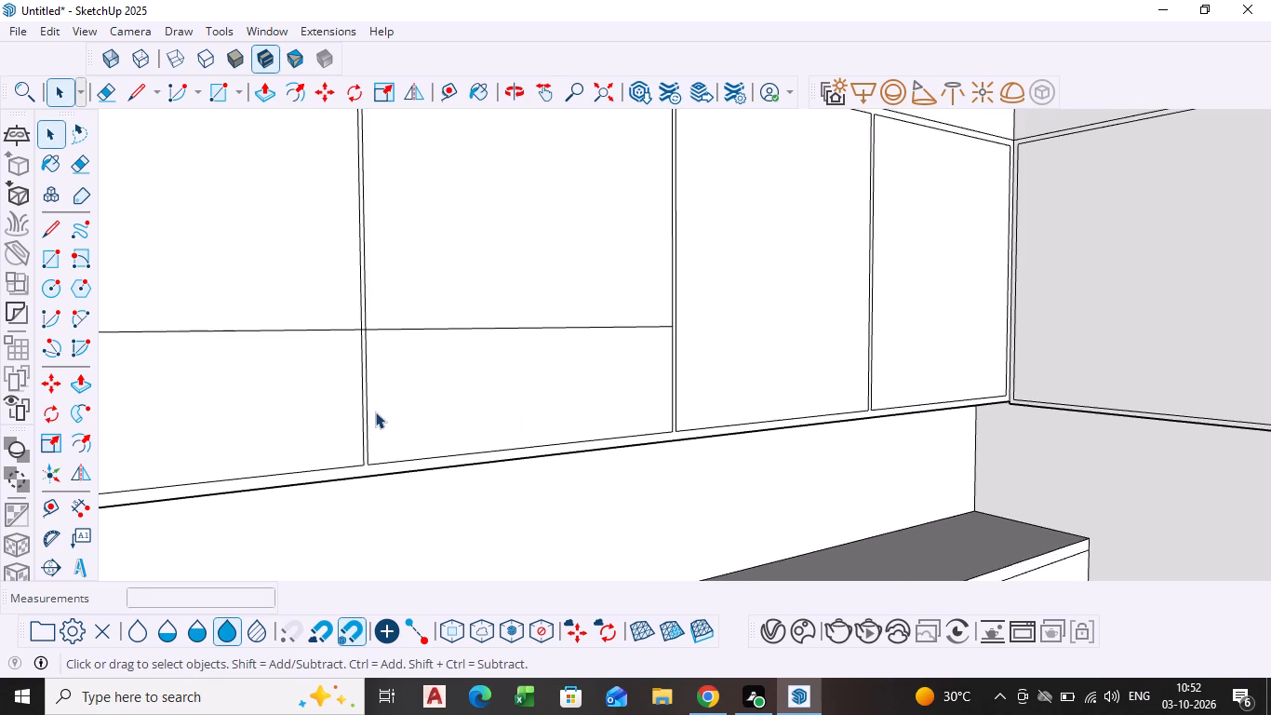
scroll(368, 409, up, 5)
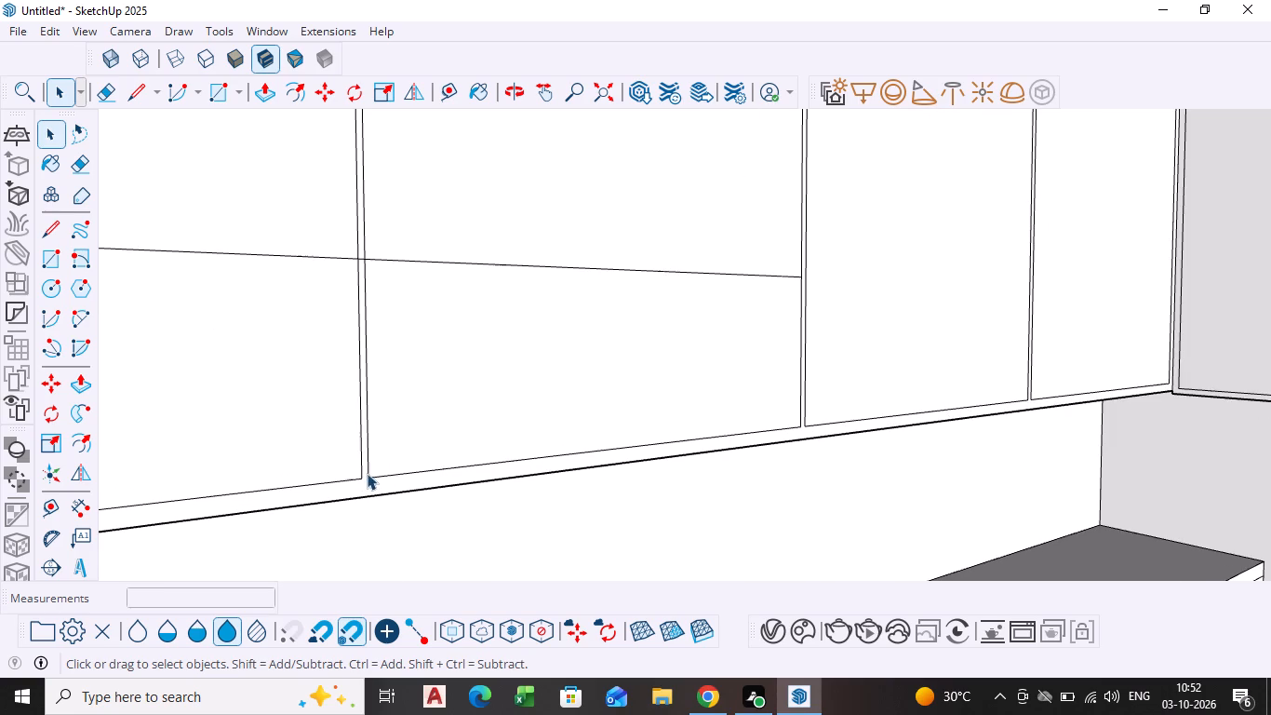
key(l)
scroll(361, 480, up, 5)
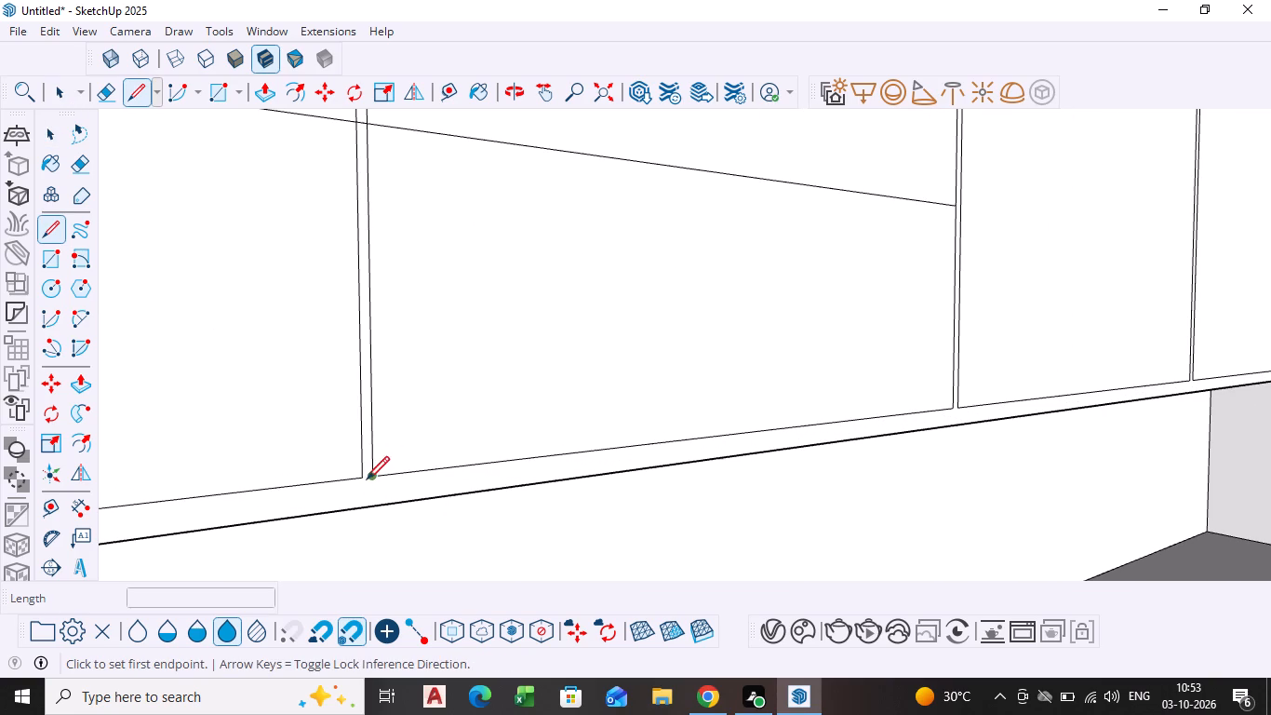
scroll(361, 480, up, 5)
click(361, 479)
click(381, 472)
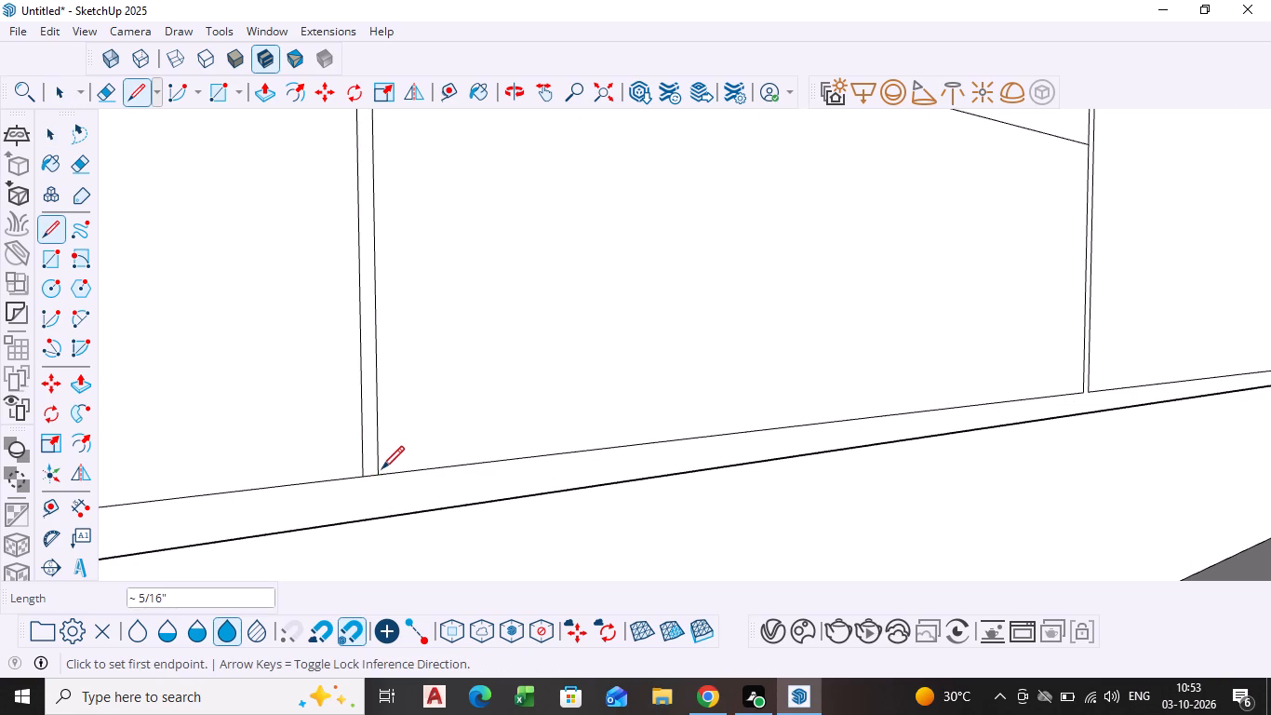
key(space)
Delete both vertical gap edges below the horizontal line to merge the lower parts of the two middle panels.
scroll(398, 415, down, 12)
click(388, 369)
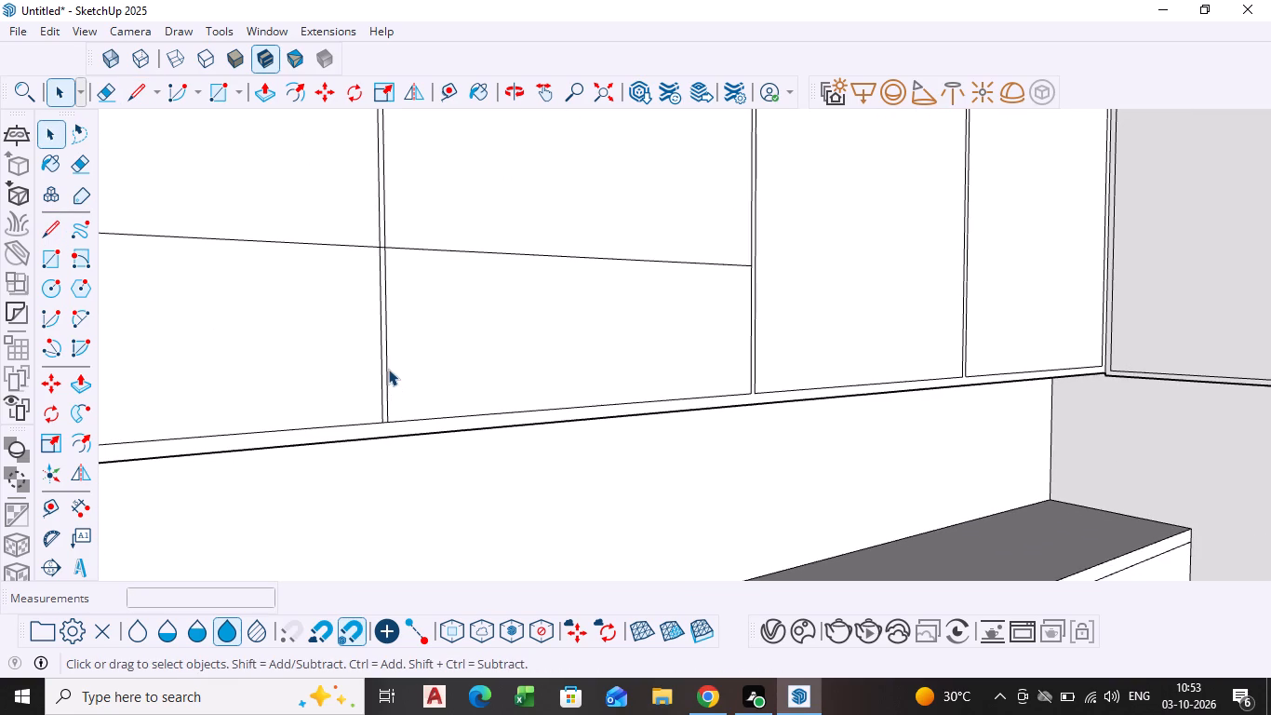
key(Delete)
click(381, 382)
key(Delete)
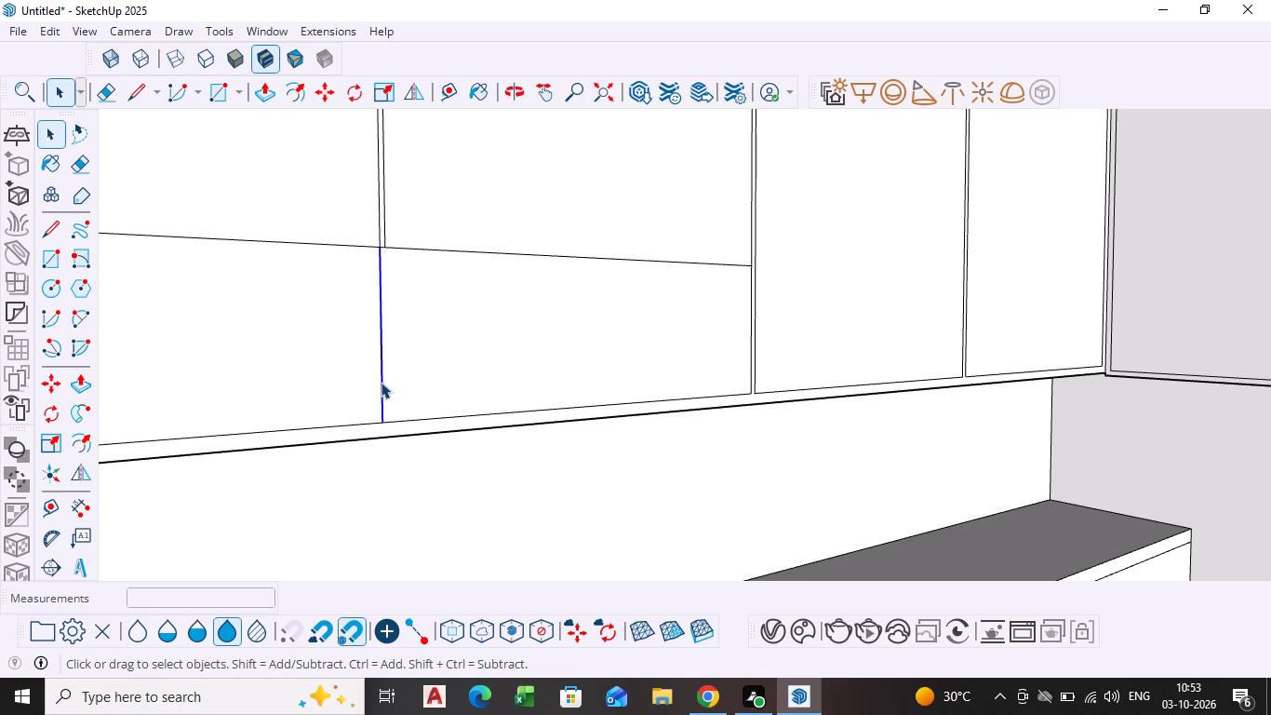
Push the merged lower face inward about 1' 9" to form an open recess beneath the two middle panels.
scroll(430, 366, down, 11)
scroll(348, 351, up, 4)
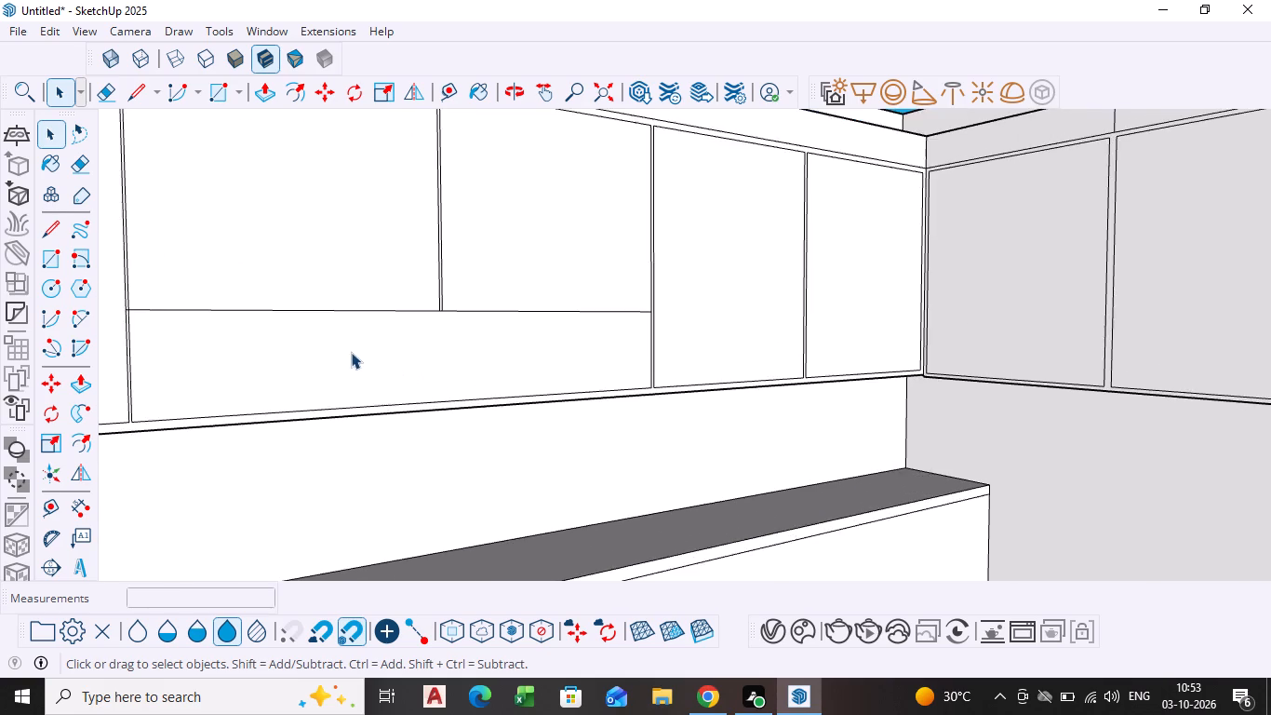
scroll(351, 352, up, 4)
click(395, 357)
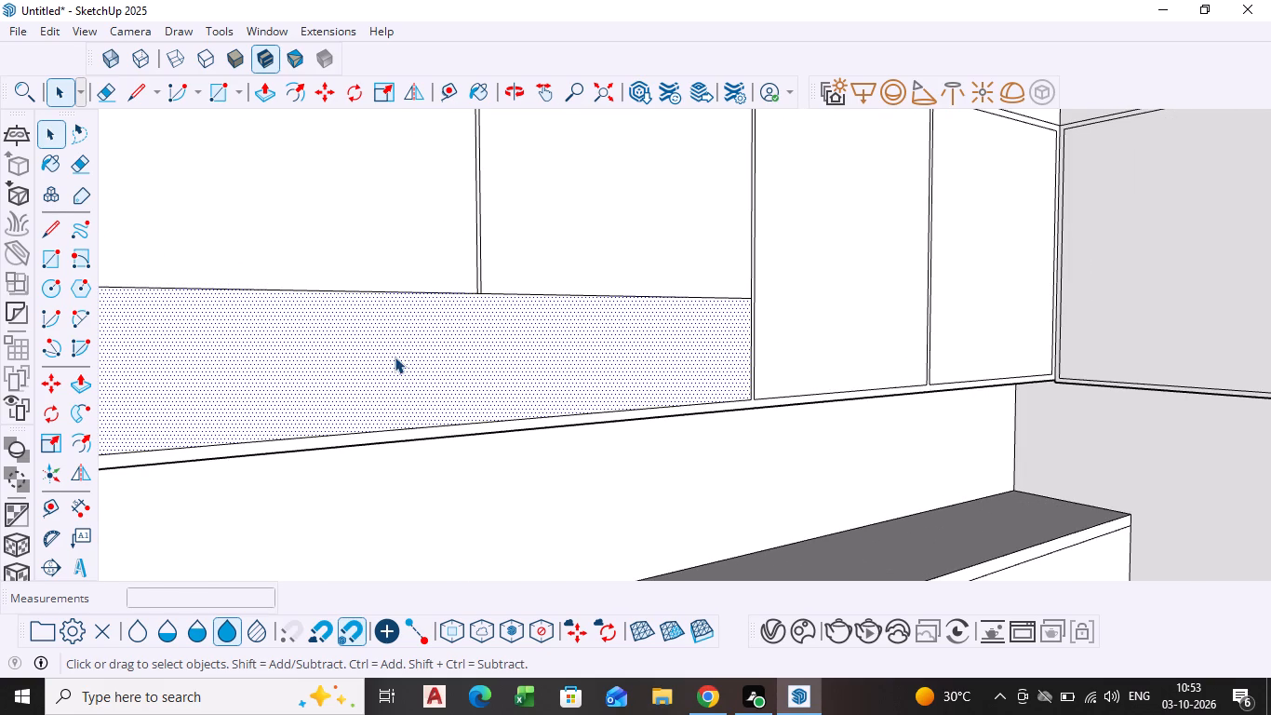
key(p)
click(395, 357)
scroll(345, 329, down, 2)
middle_drag(345, 329, 451, 361)
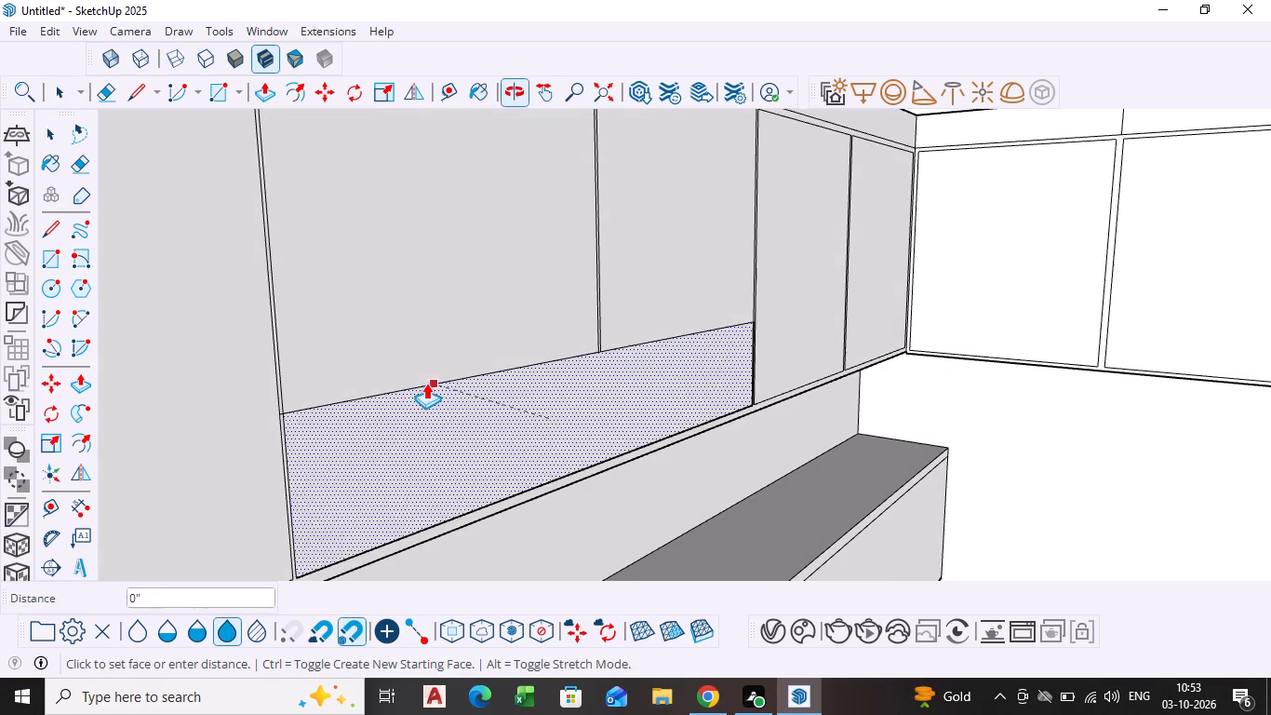
click(410, 404)
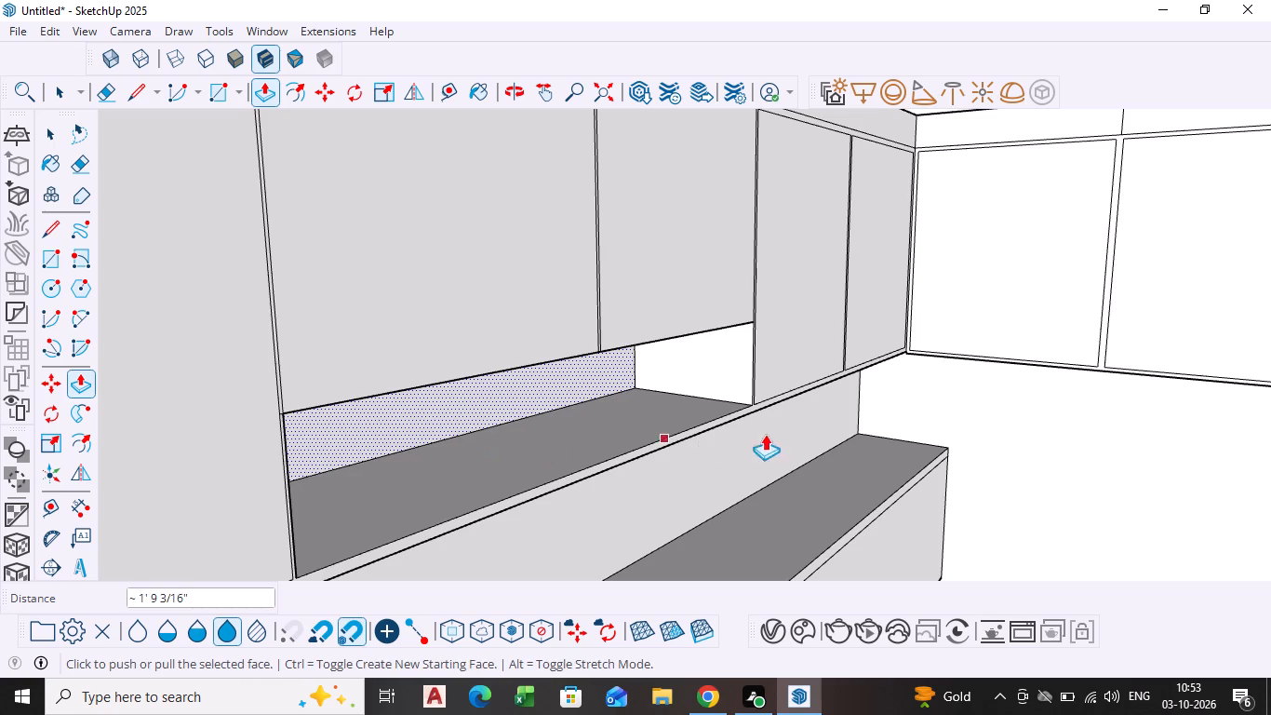
key(space)
Examine the open recess in the six-panel cabinet and how it sits relative to the corner and adjoining overhead cabinets.
scroll(891, 406, down, 8)
middle_drag(890, 416, 602, 361)
scroll(642, 388, up, 7)
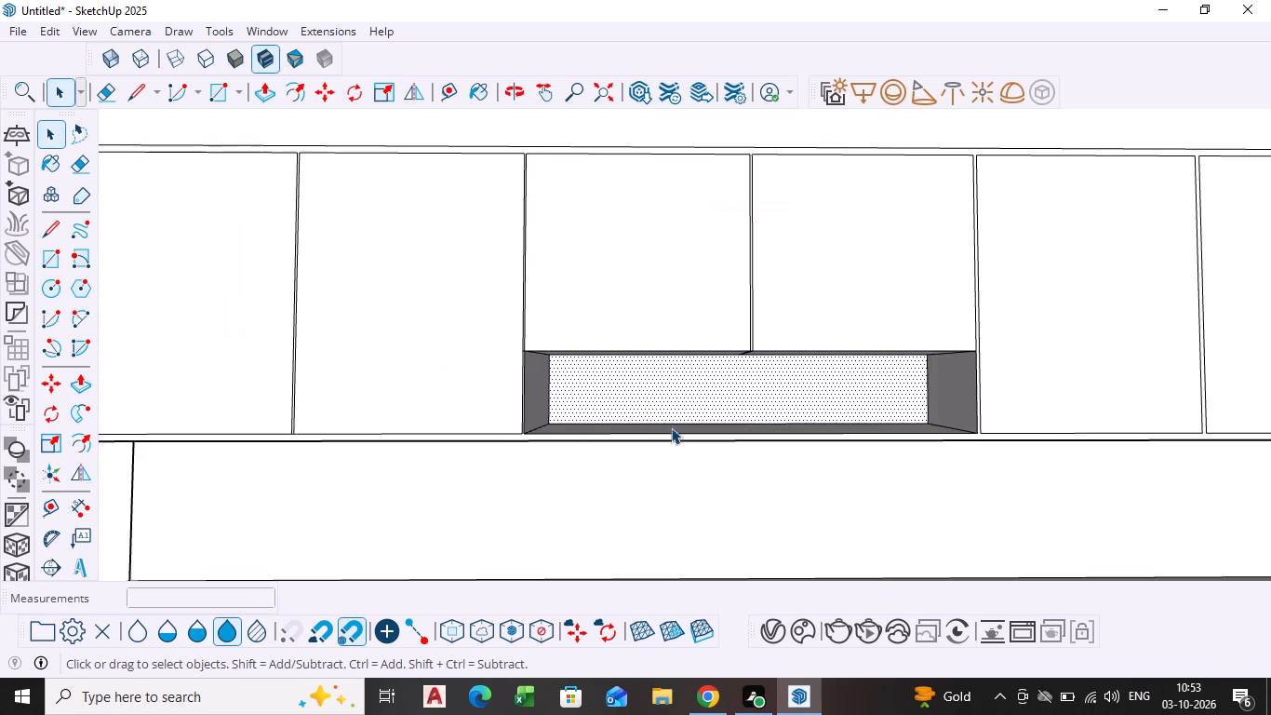
middle_drag(672, 429, 702, 479)
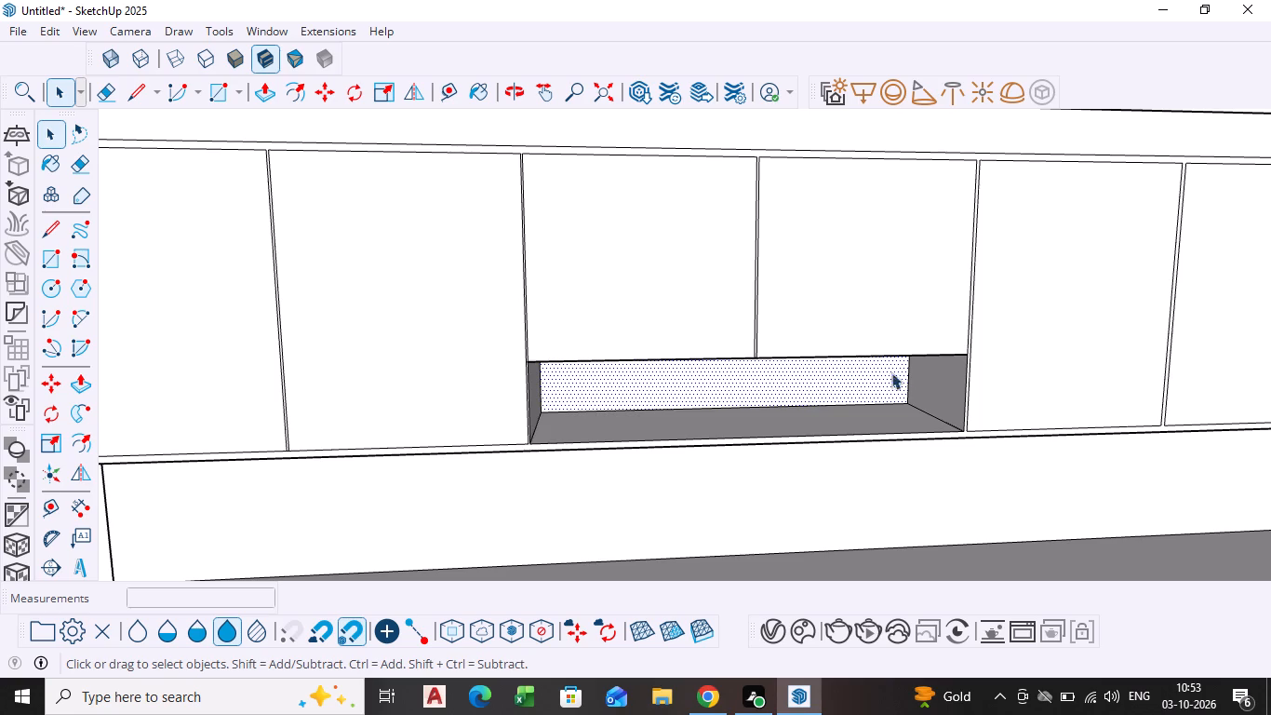
scroll(936, 337, down, 6)
shift+middle_drag(977, 359, 559, 342)
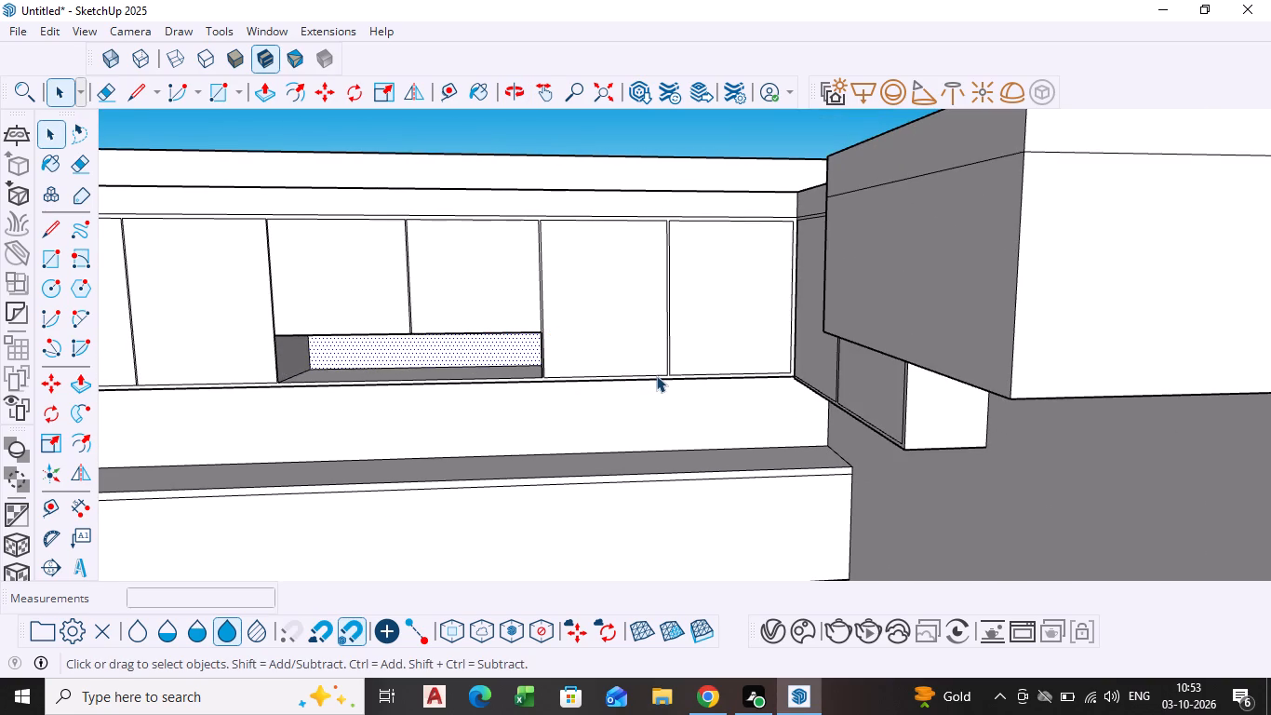
scroll(663, 381, down, 1)
middle_drag(661, 380, 666, 402)
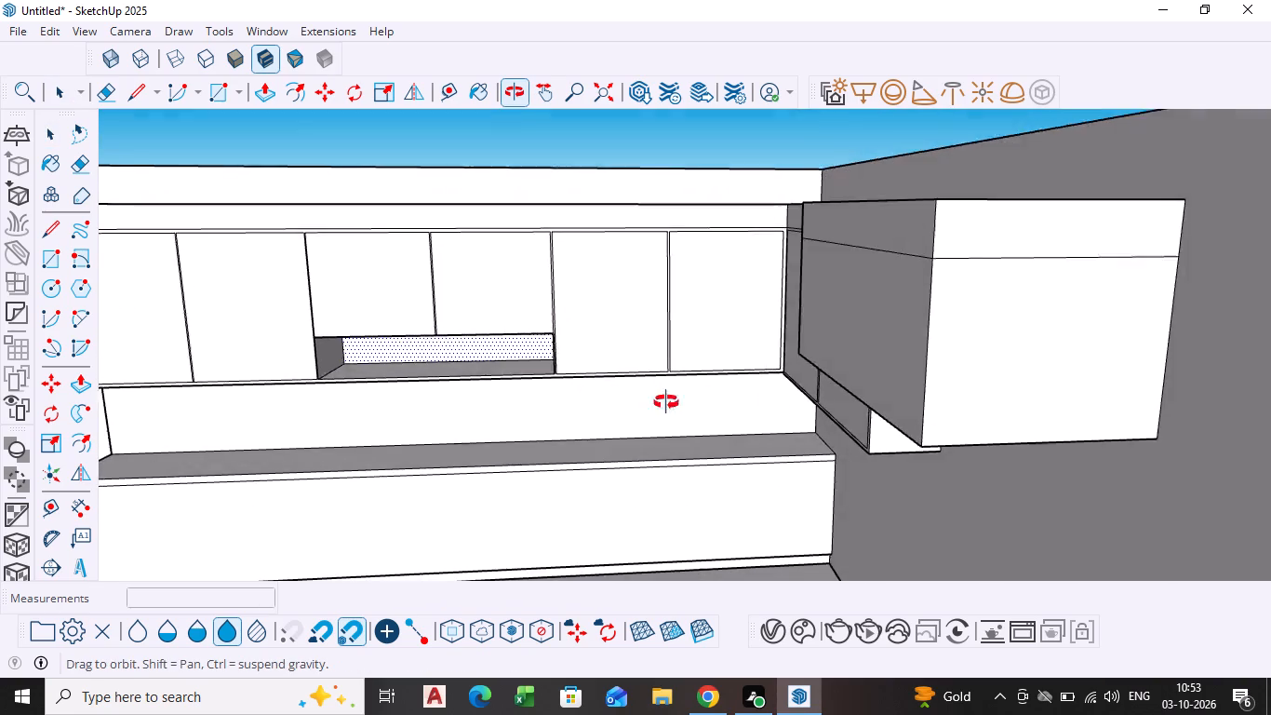
middle_drag(666, 402, 662, 404)
Draw a line about 2' 9" long across the lower part of the six-panel cabinet's panel nearest the corner.
scroll(662, 388, up, 1)
middle_drag(676, 394, 876, 405)
scroll(699, 403, down, 1)
scroll(740, 375, up, 4)
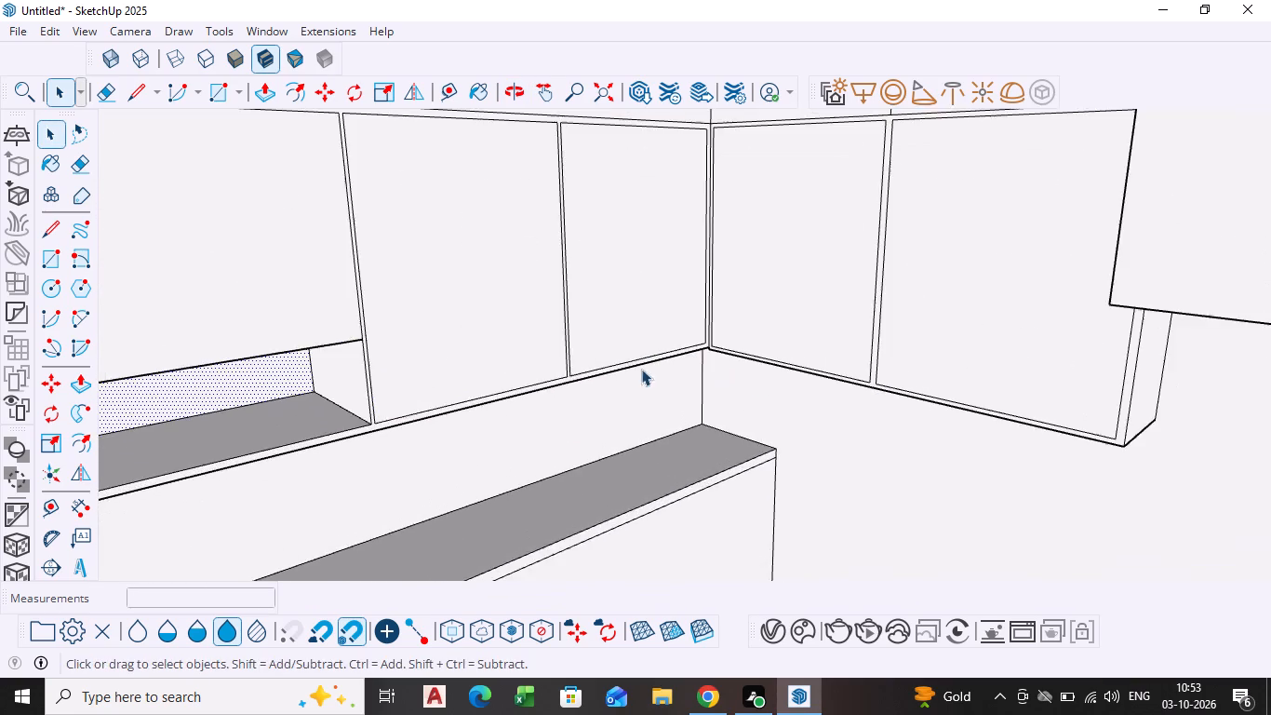
middle_drag(641, 369, 696, 384)
scroll(676, 351, up, 3)
key(l)
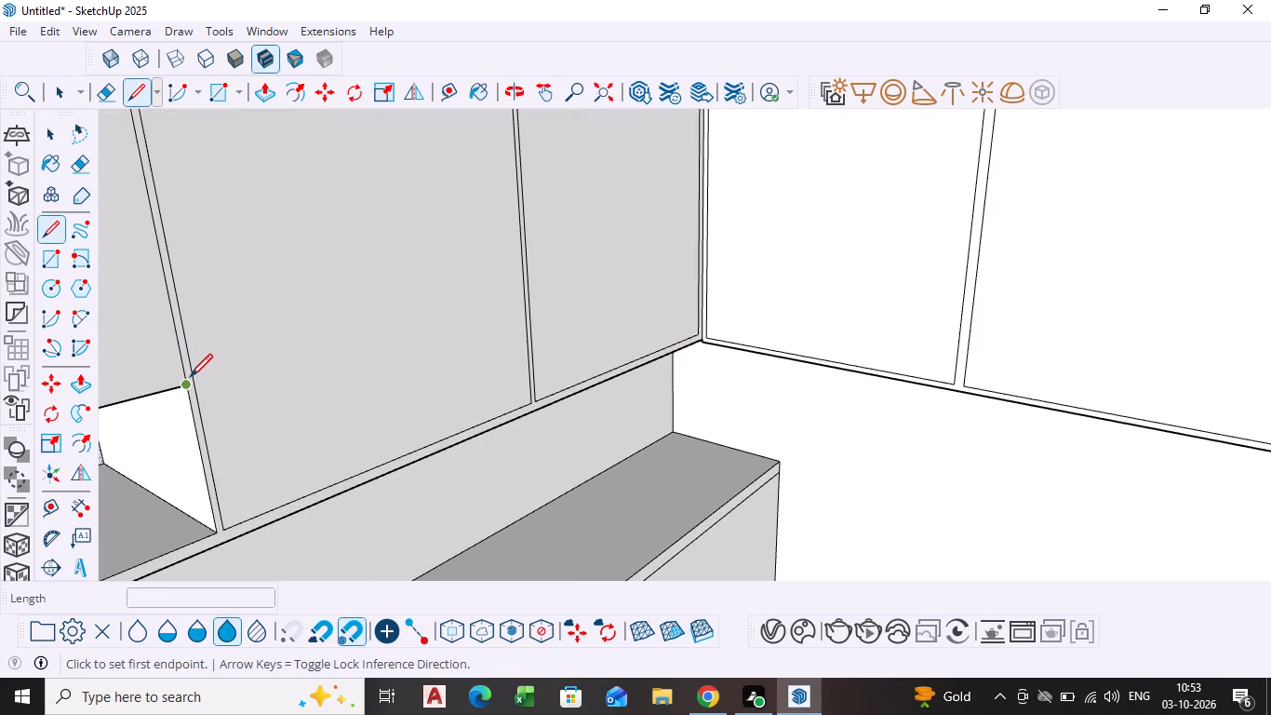
scroll(535, 296, up, 4)
click(528, 302)
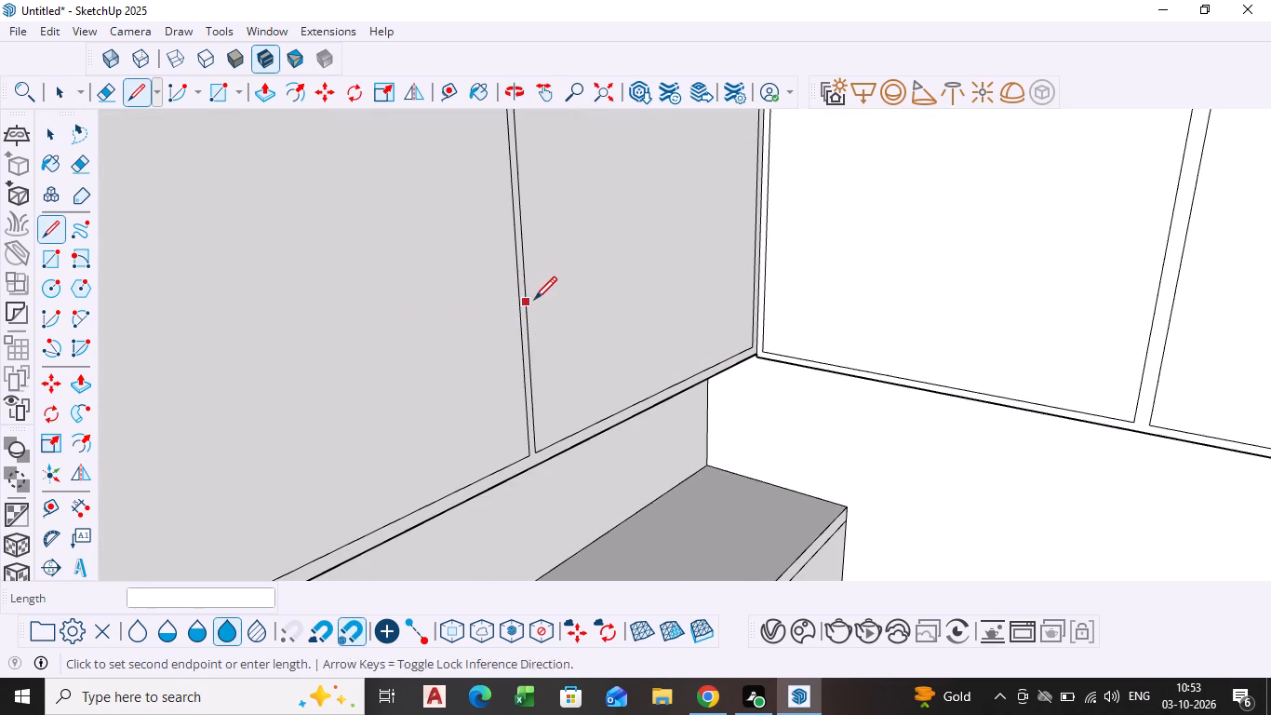
click(758, 248)
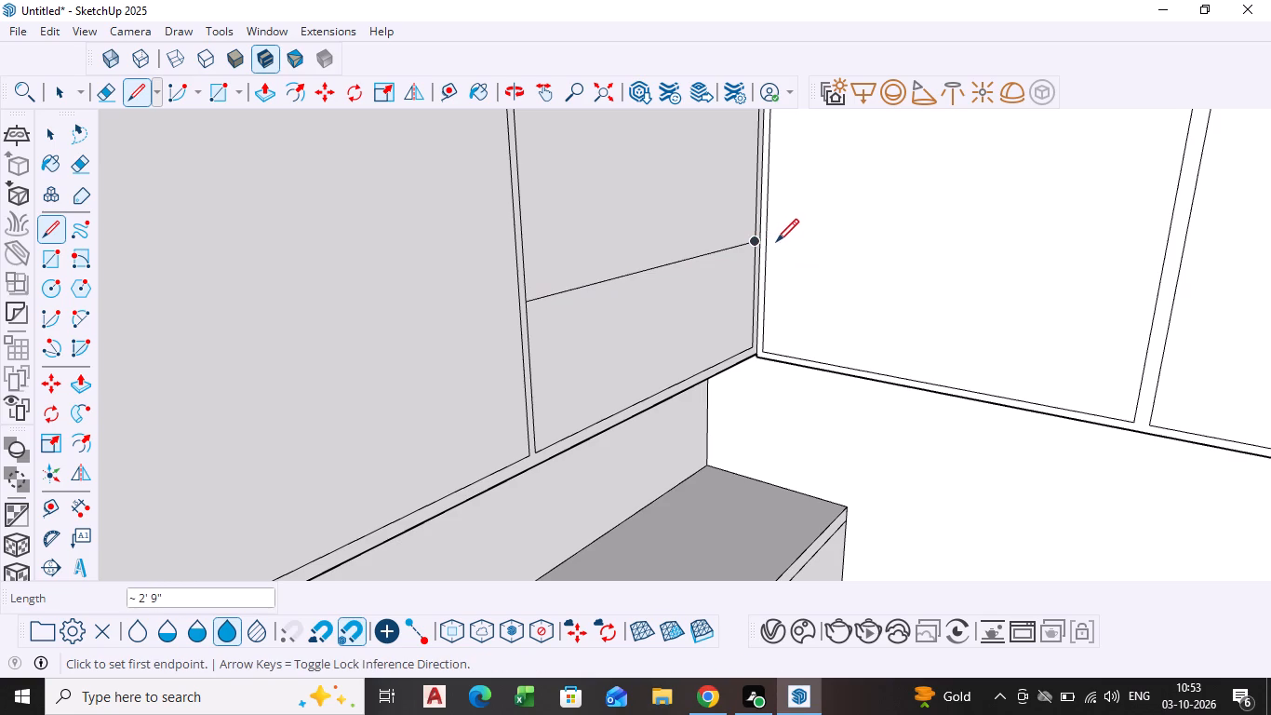
Draw a horizontal line about 3' long across the lower part of the adjoining two-panel cabinet's panel nearest the corner.
scroll(771, 242, up, 5)
click(768, 243)
scroll(957, 289, down, 2)
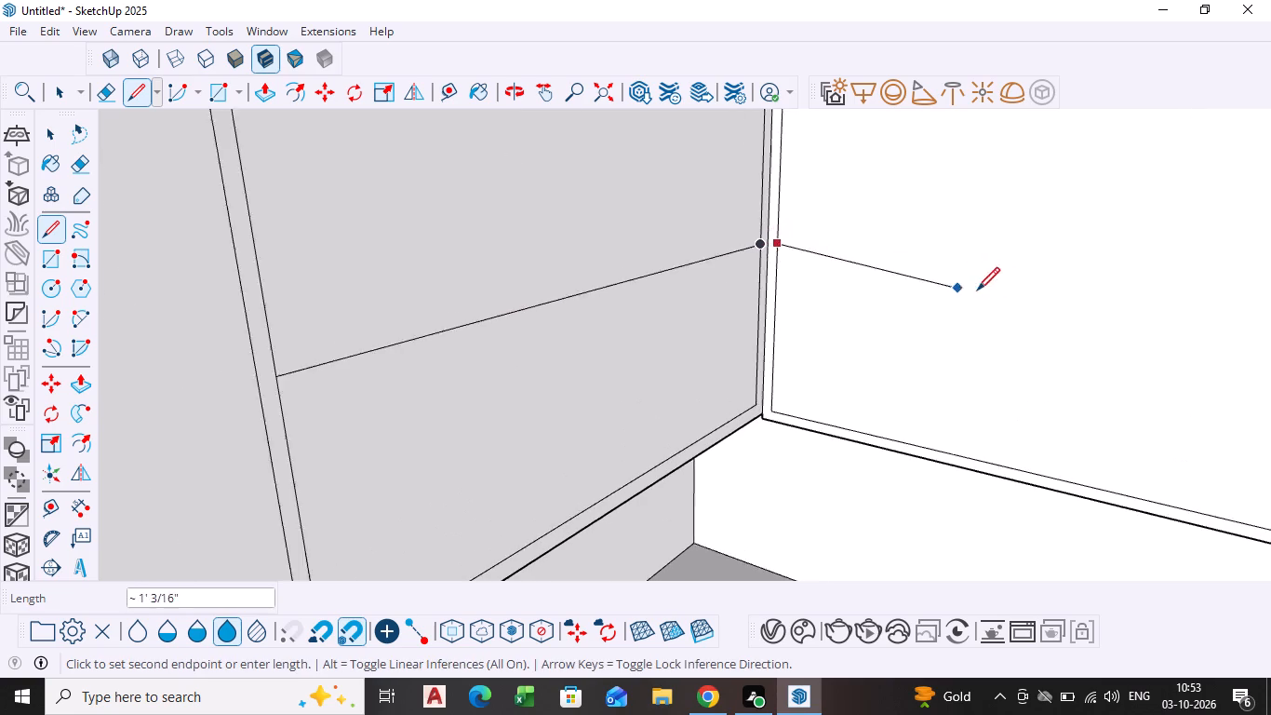
scroll(977, 292, down, 7)
shift+middle_drag(997, 303, 770, 286)
scroll(946, 293, up, 4)
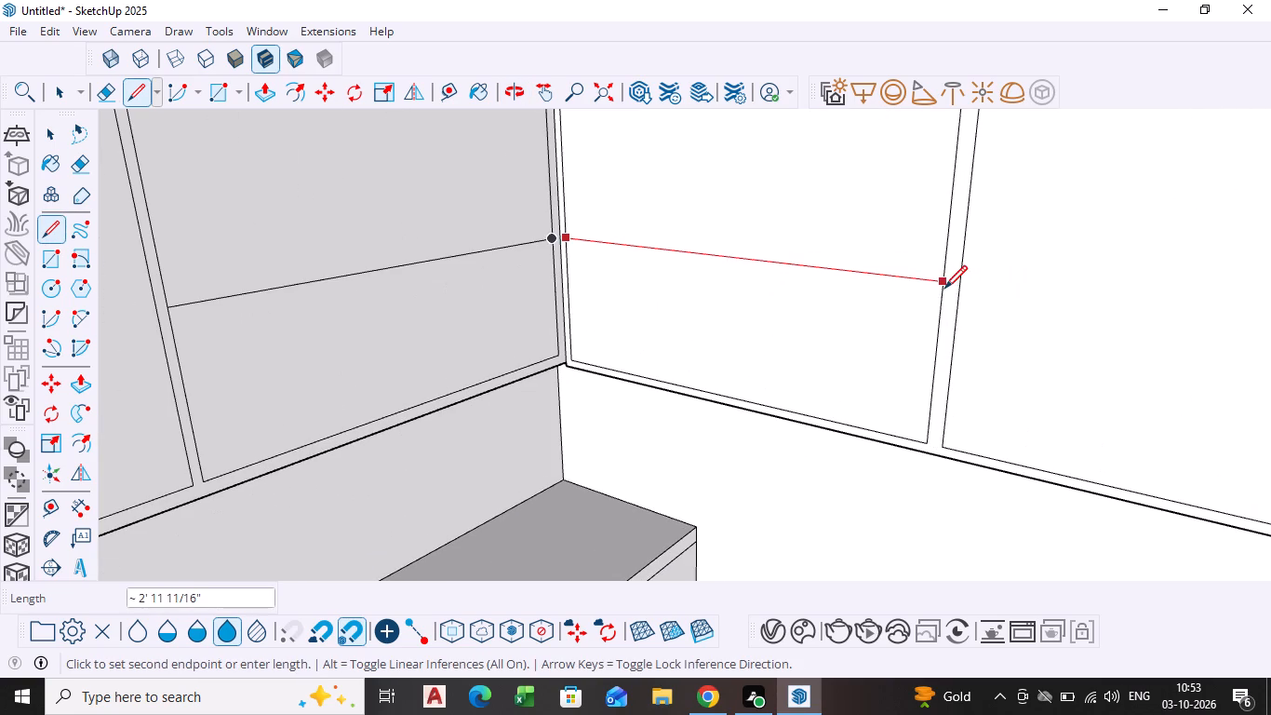
click(944, 290)
key(space)
Push the lower face of the six-panel cabinet's corner panel inward about 10 7/16" to form an open recess.
scroll(657, 315, down, 3)
middle_drag(567, 314, 531, 329)
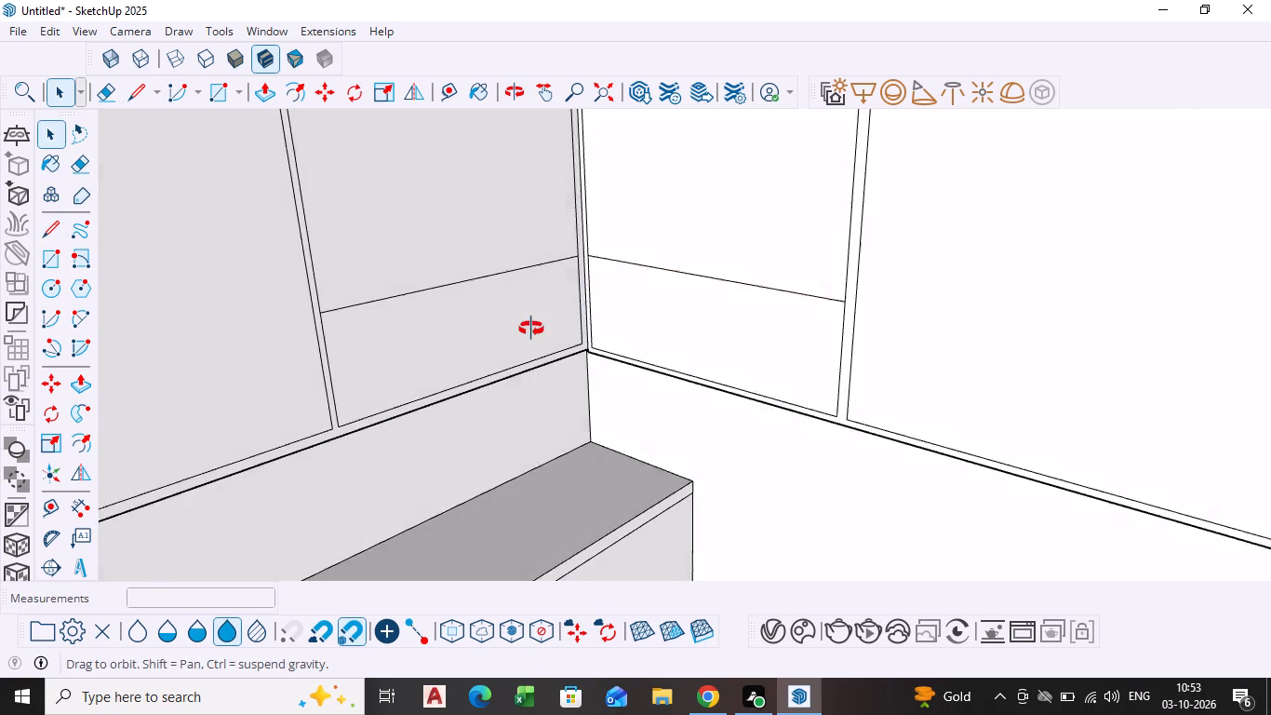
middle_drag(531, 329, 496, 341)
click(438, 344)
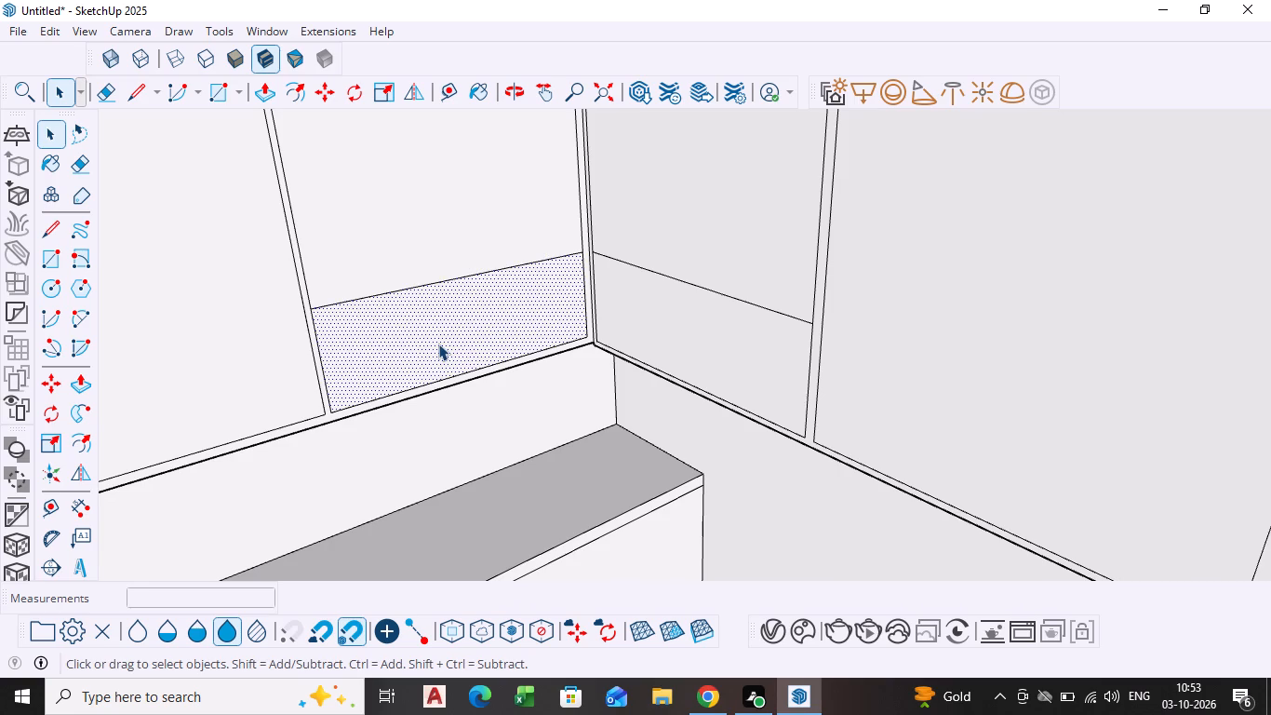
key(p)
click(438, 344)
click(405, 315)
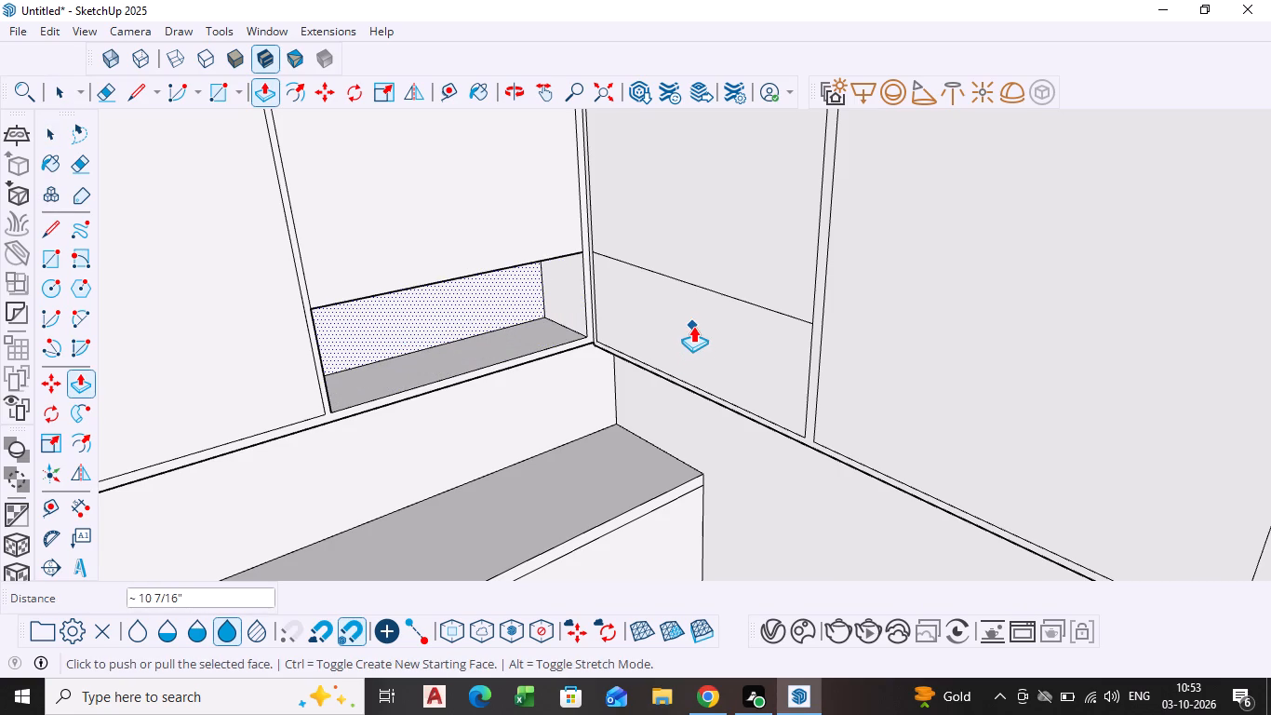
Push the lower face of the adjoining two-panel cabinet's corner panel inward about 11 7/8" to form a matching recess.
key(space)
click(693, 326)
key(p)
click(693, 326)
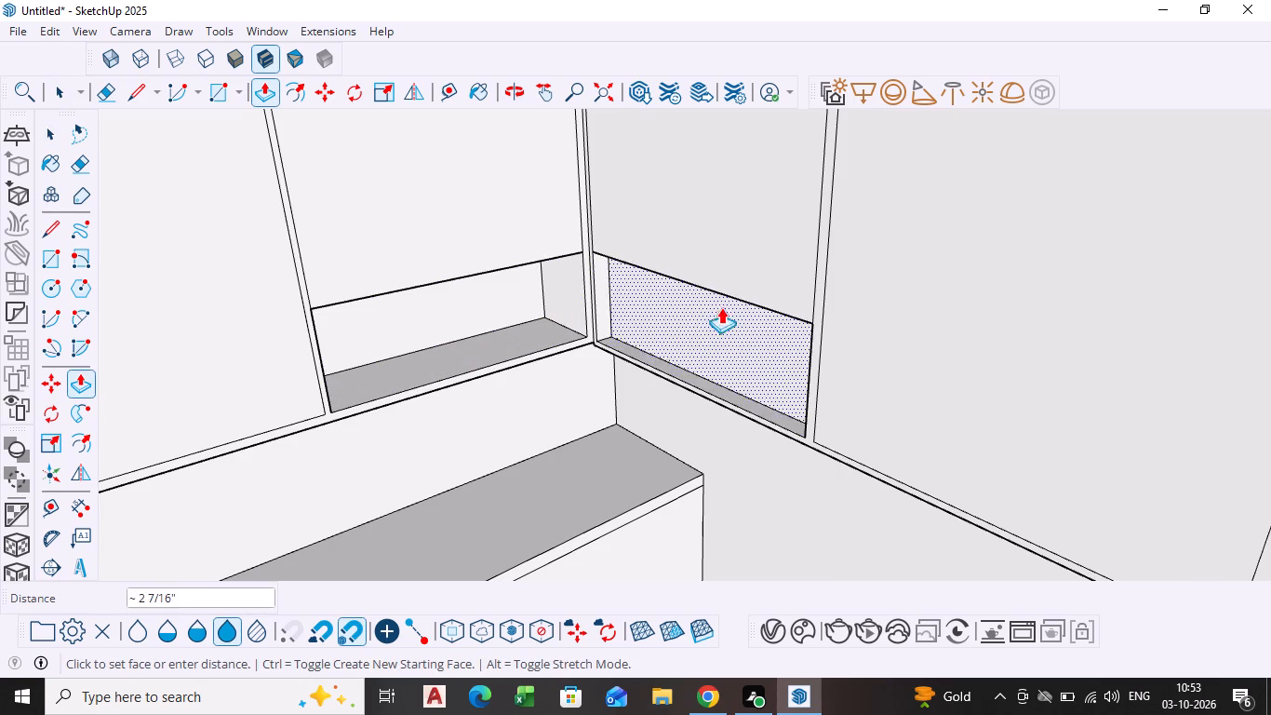
scroll(714, 325, down, 5)
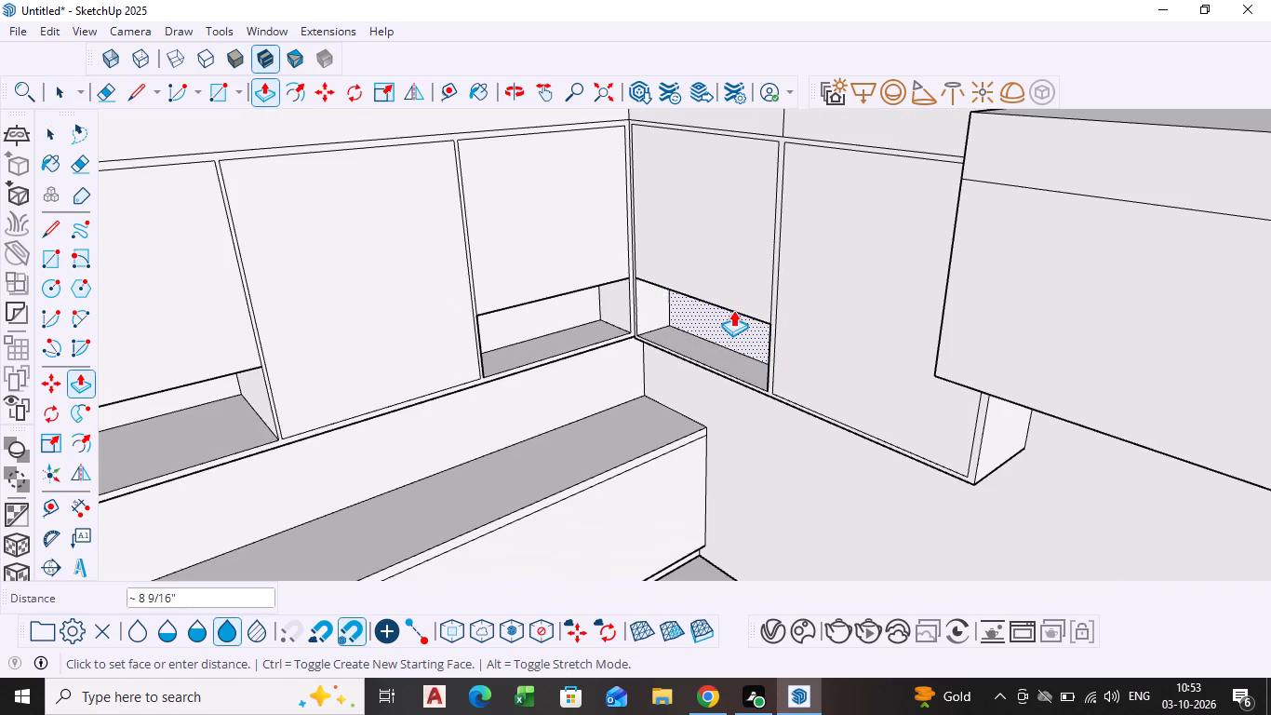
click(743, 304)
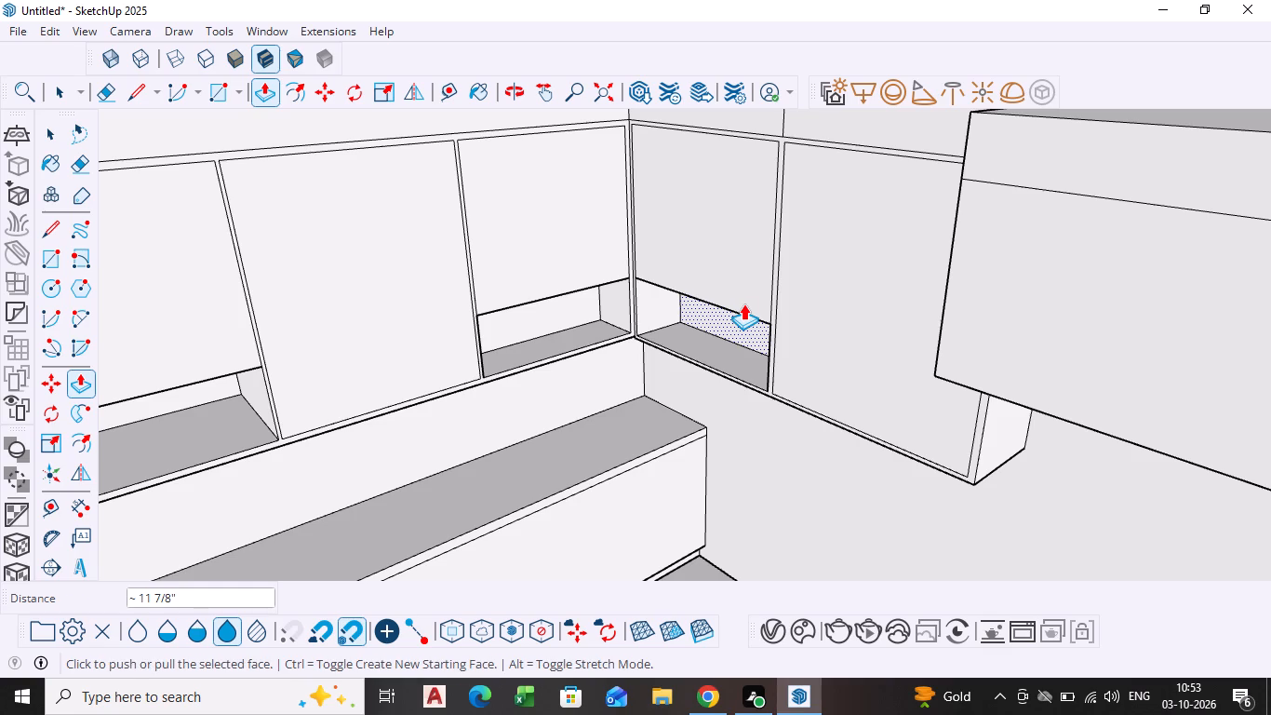
key(space)
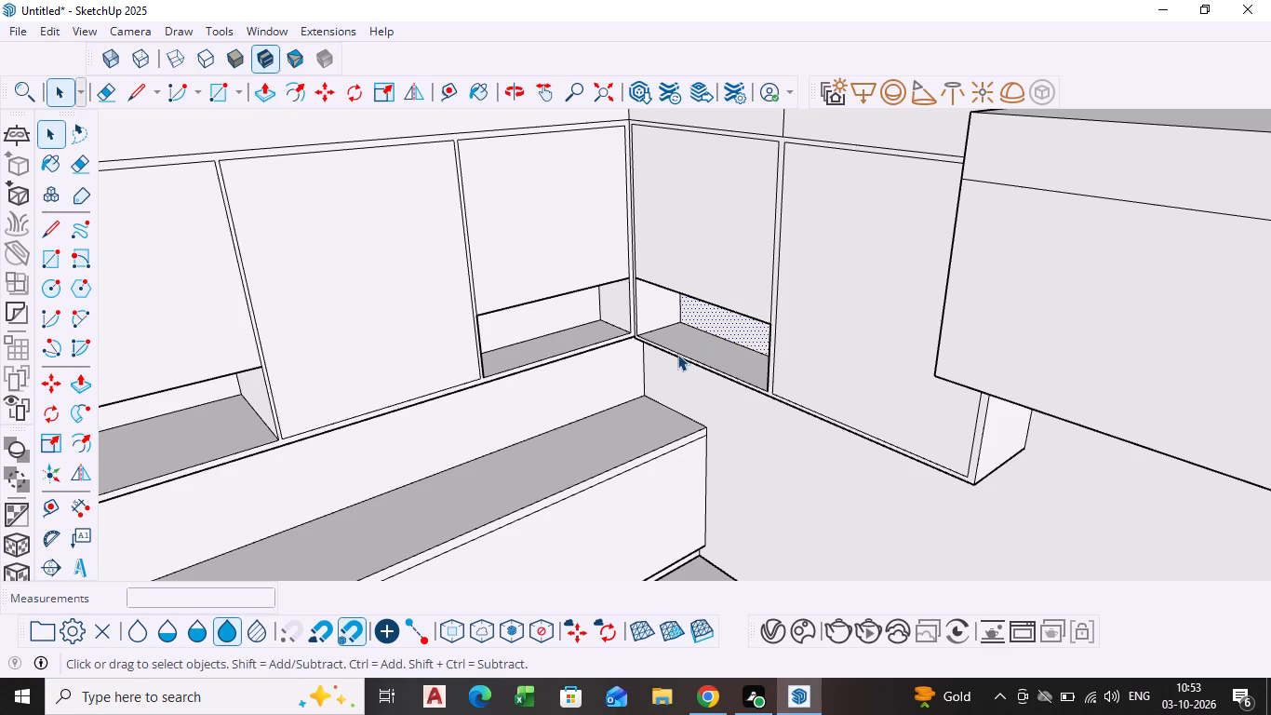
Draw short lines across both corner frame strips, joining the top edges of the two corner recesses.
scroll(611, 383, up, 8)
middle_drag(635, 334, 691, 356)
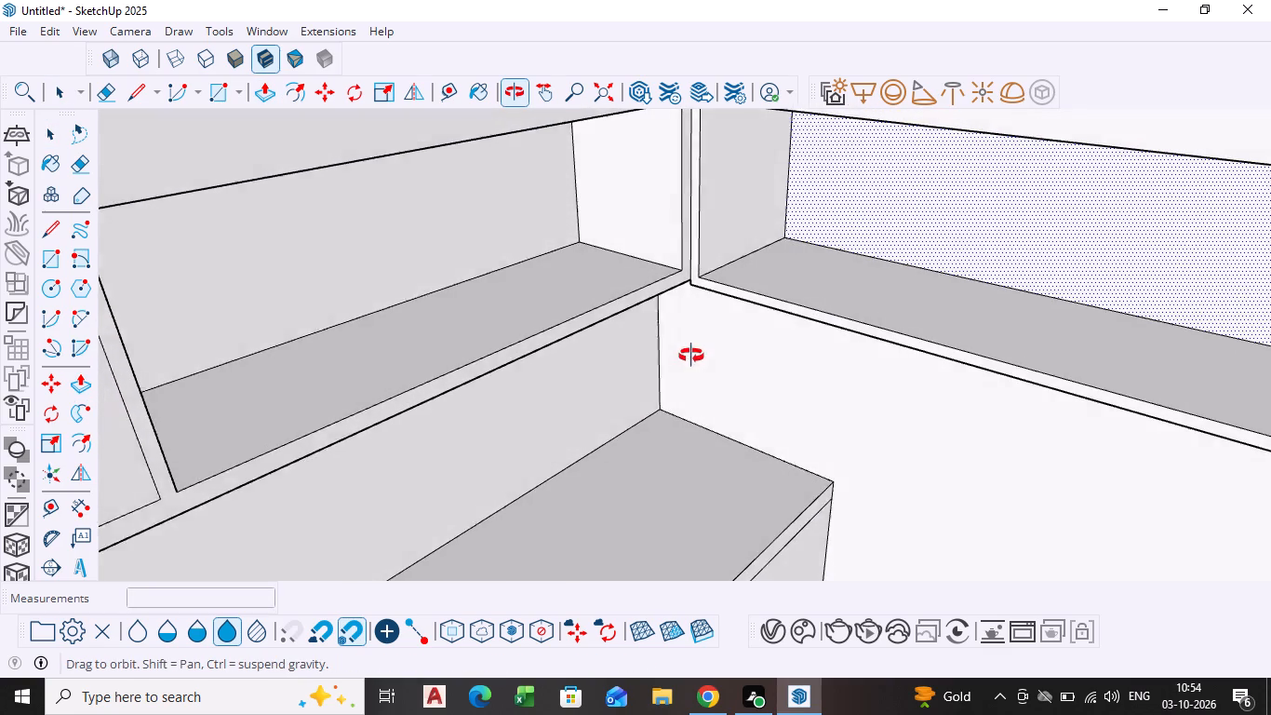
middle_drag(691, 356, 693, 356)
scroll(702, 284, down, 2)
shift+middle_drag(702, 284, 689, 364)
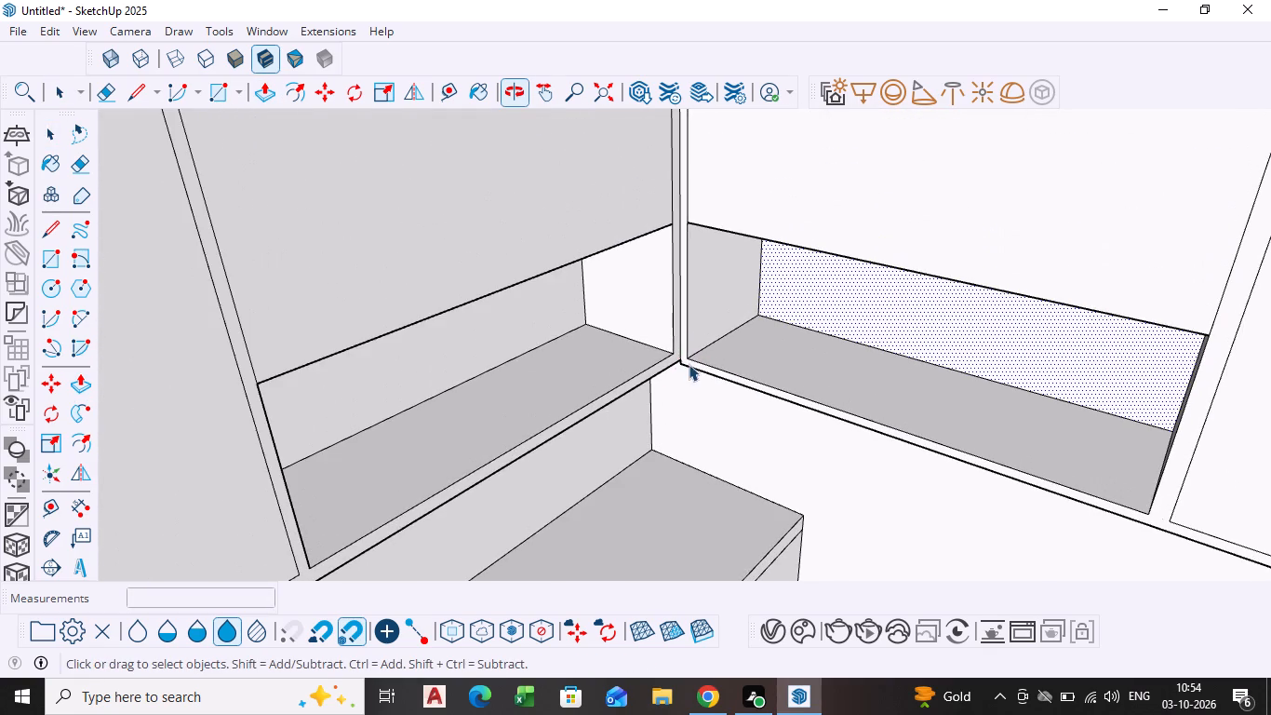
scroll(685, 343, up, 3)
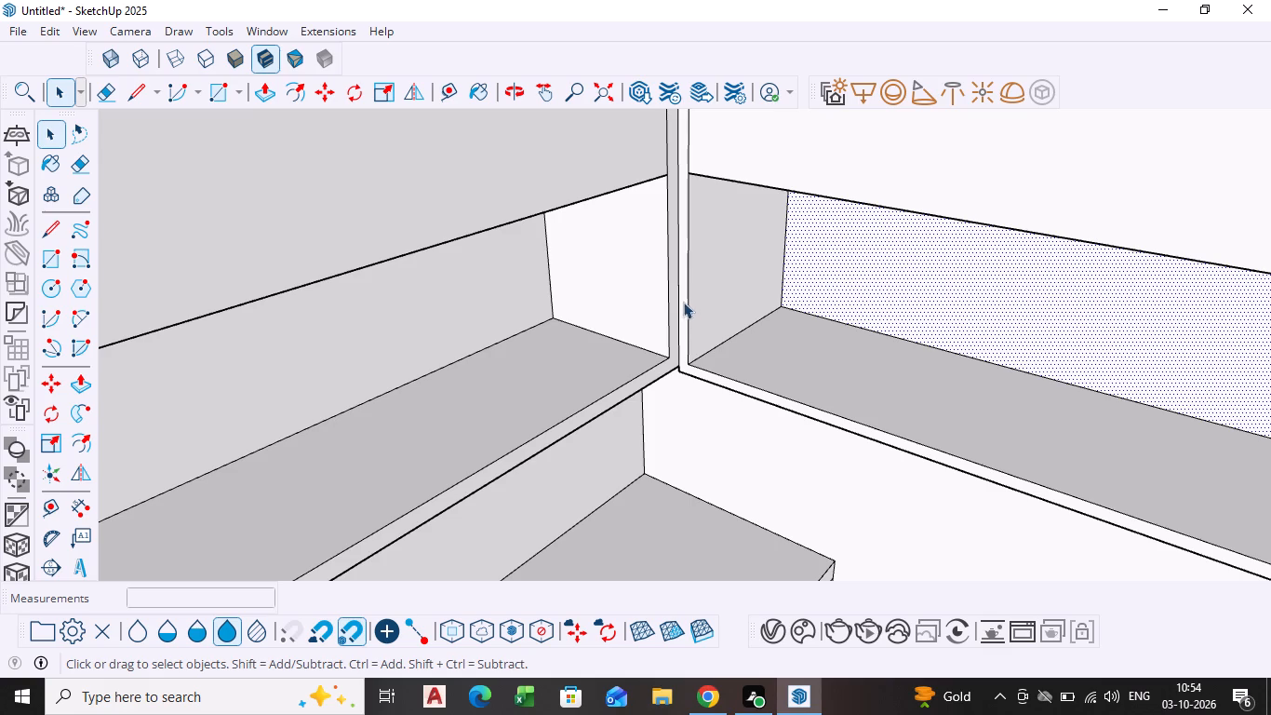
key(l)
scroll(669, 180, up, 4)
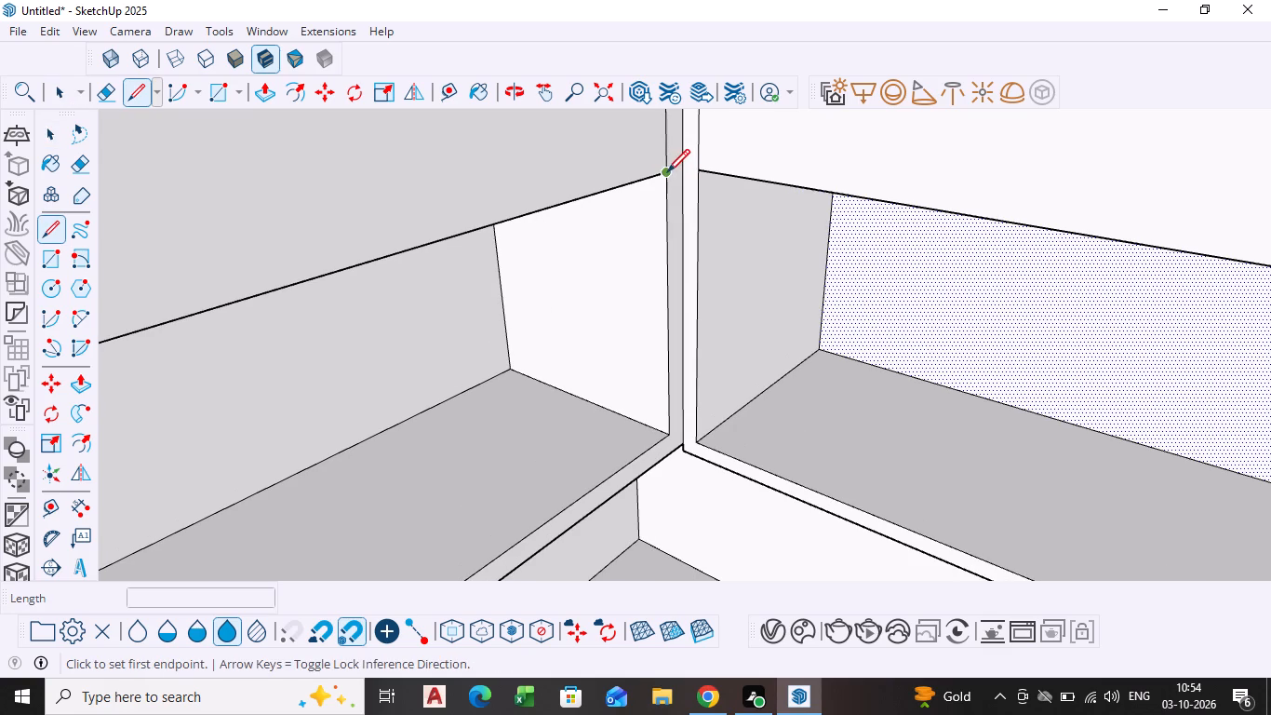
click(667, 174)
click(685, 172)
scroll(685, 171, up, 5)
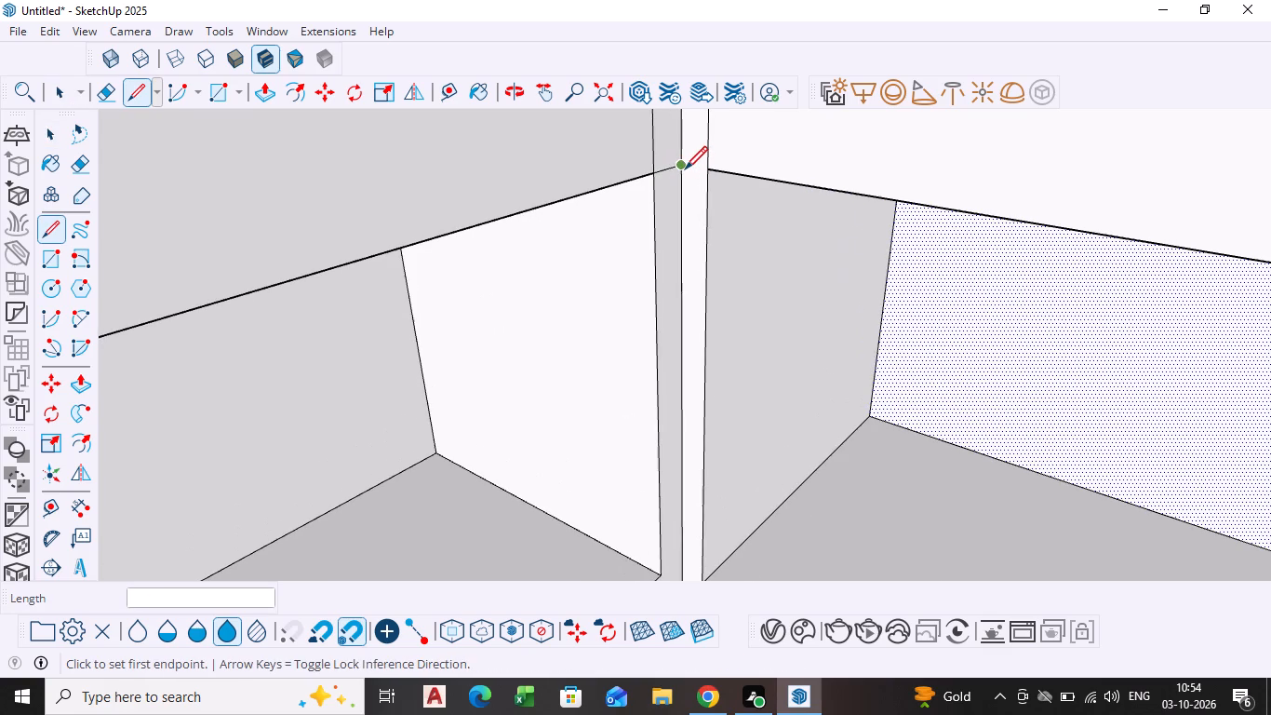
click(684, 167)
click(707, 173)
scroll(720, 242, down, 6)
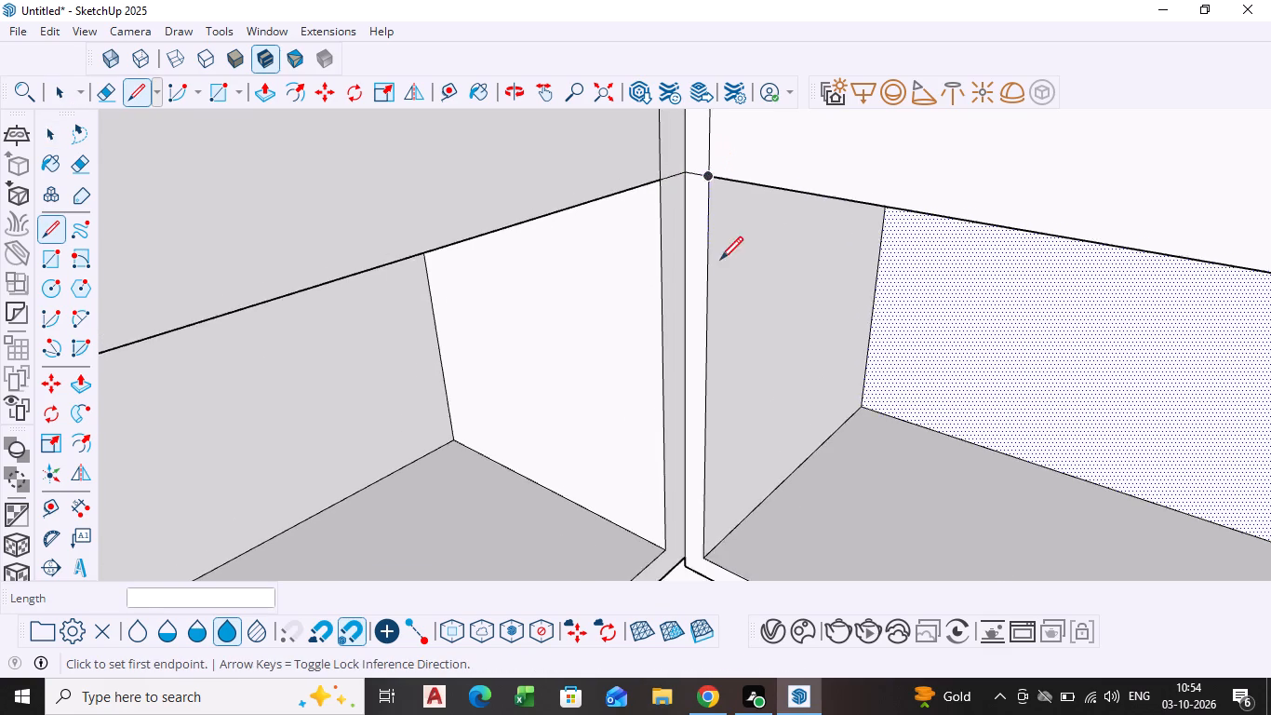
Draw short lines about 1" and 3/4" long across the two corner frame strips at the foot of the recesses.
scroll(695, 471, up, 8)
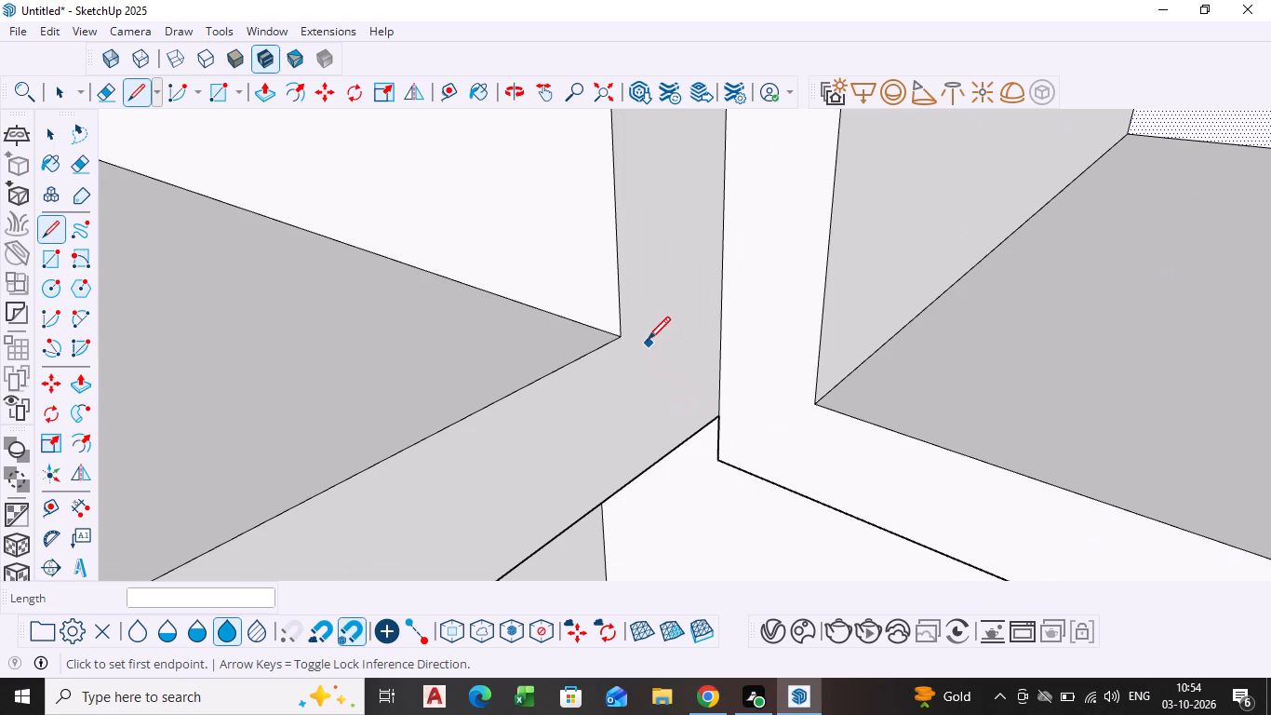
click(622, 336)
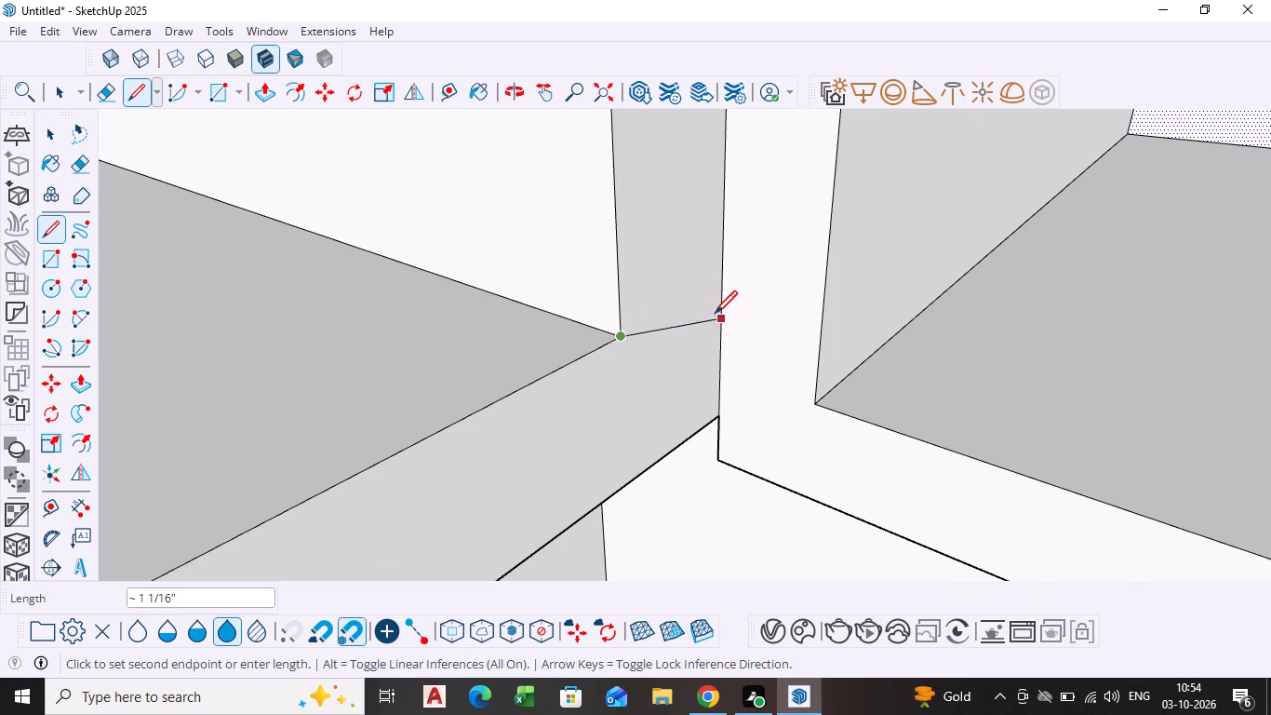
click(716, 274)
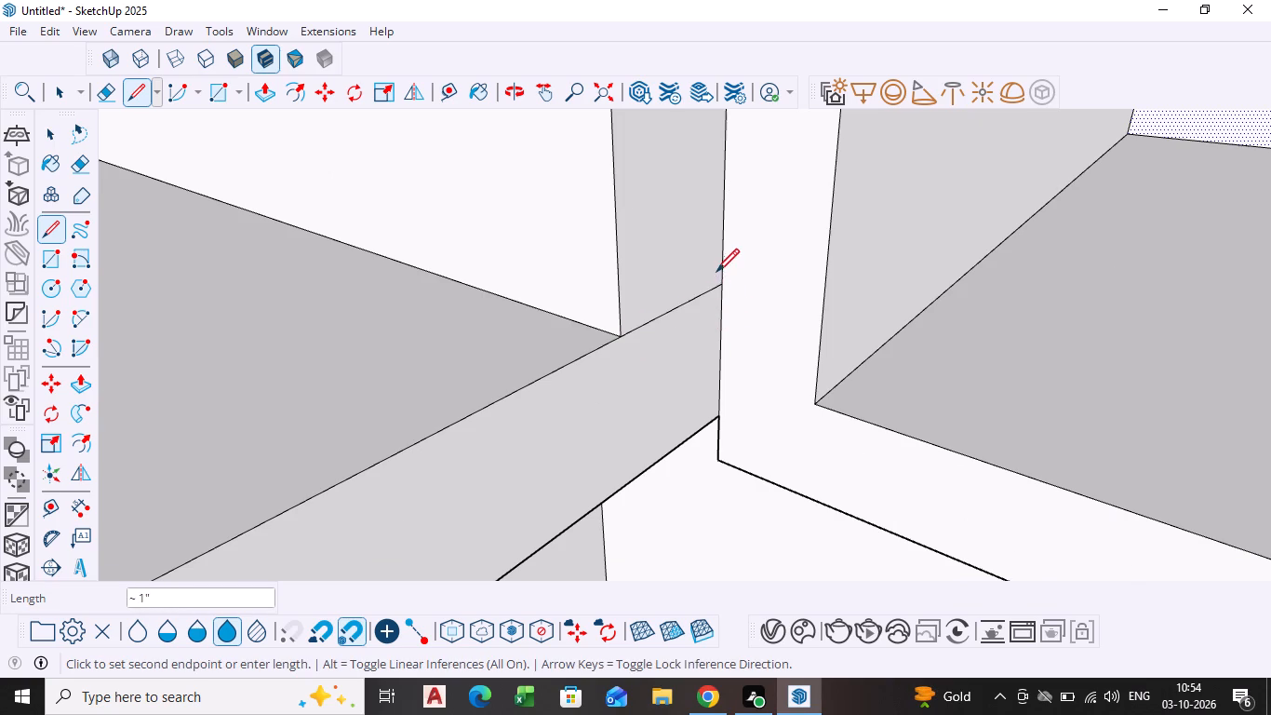
click(723, 283)
click(824, 319)
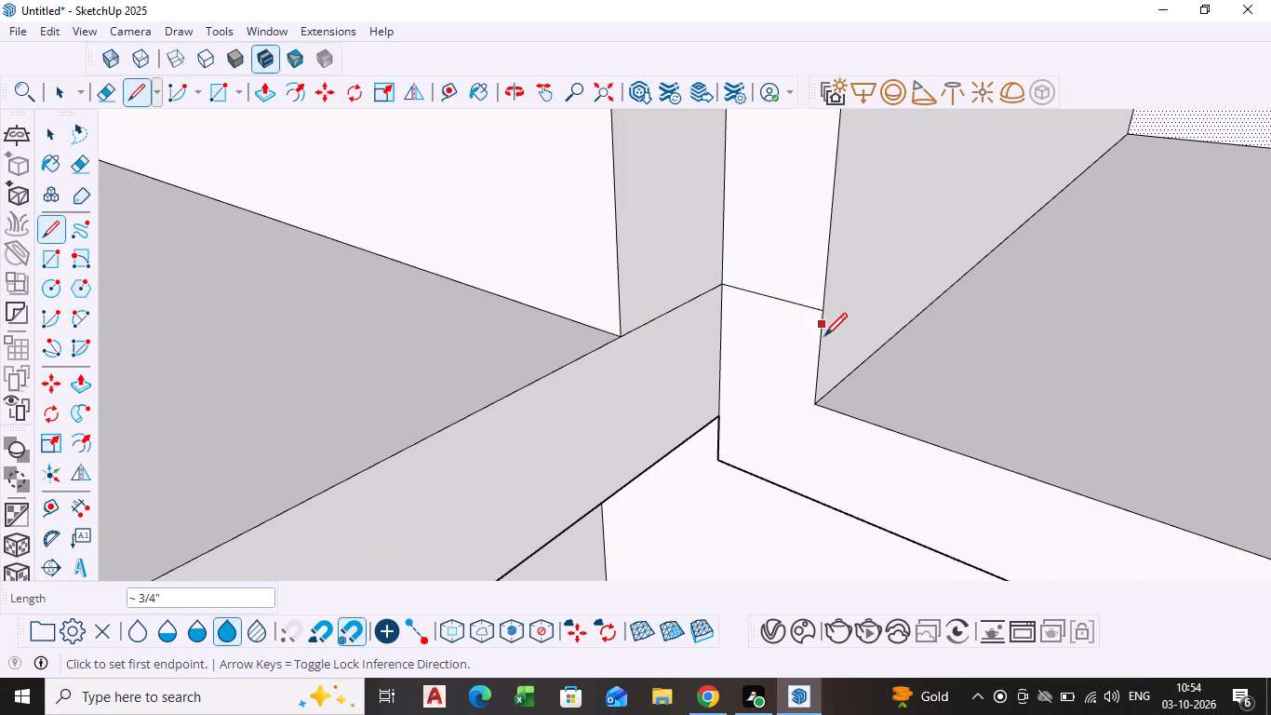
scroll(823, 344, down, 15)
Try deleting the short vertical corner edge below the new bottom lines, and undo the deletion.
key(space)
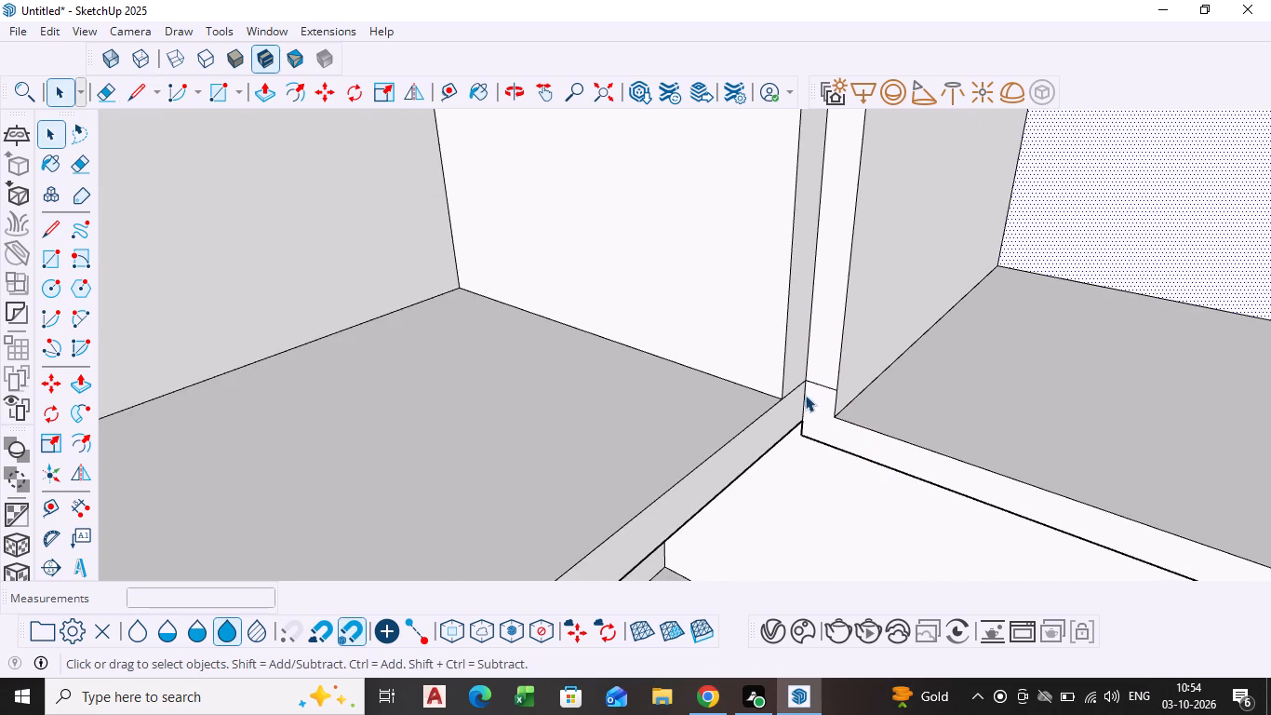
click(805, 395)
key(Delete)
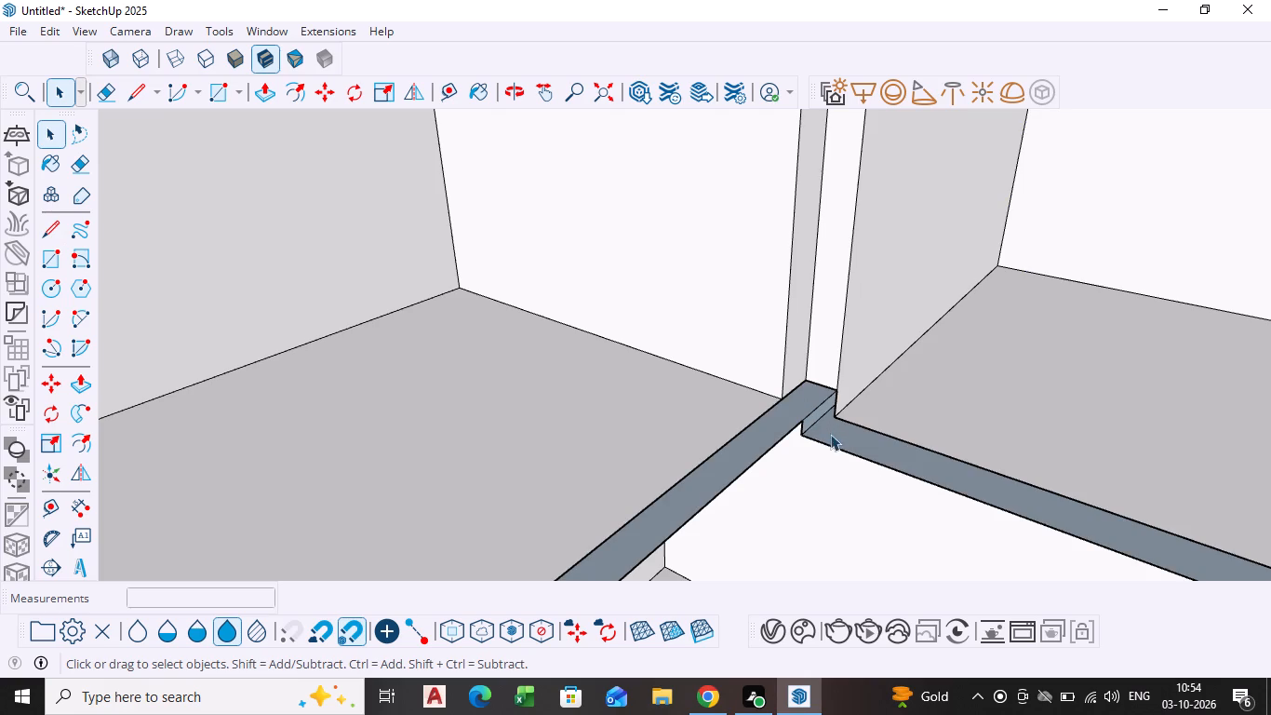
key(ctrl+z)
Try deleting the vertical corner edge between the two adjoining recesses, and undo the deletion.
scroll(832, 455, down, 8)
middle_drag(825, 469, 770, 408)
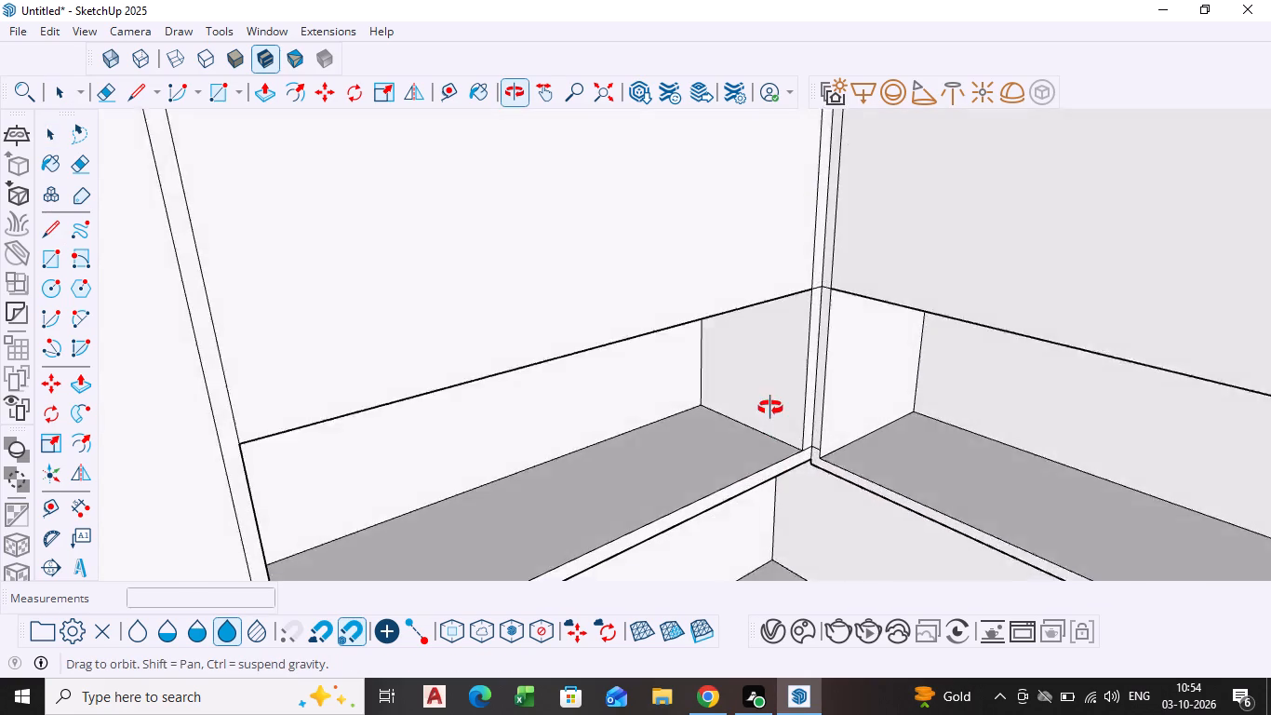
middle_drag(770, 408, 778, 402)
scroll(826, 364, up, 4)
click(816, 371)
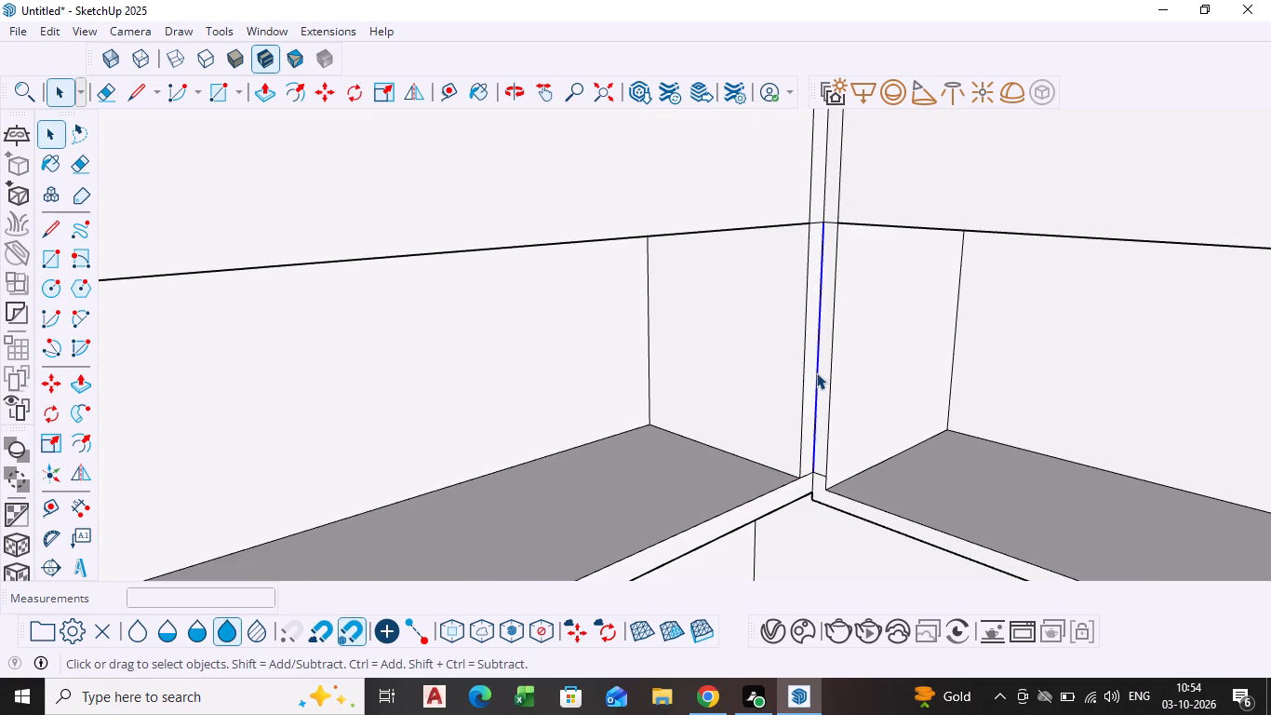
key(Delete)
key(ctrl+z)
Examine the two corner recesses together with the overhead cabinets and counter along both walls.
scroll(837, 416, down, 6)
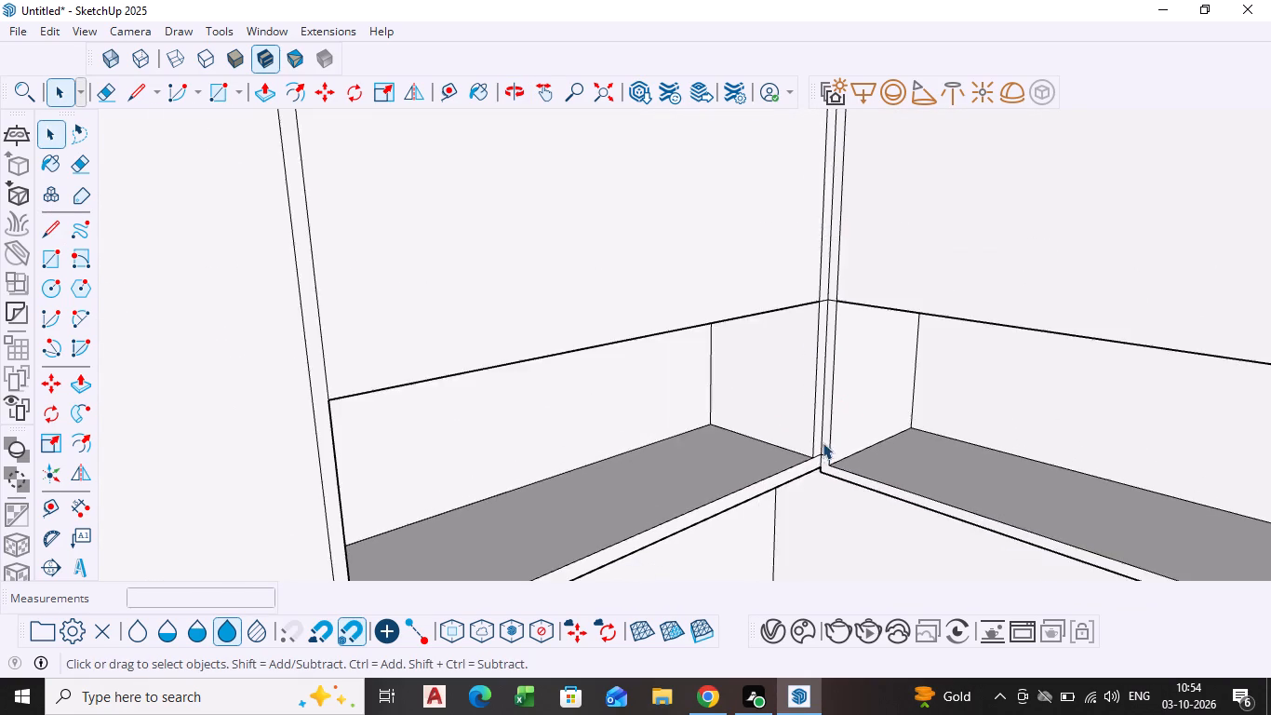
scroll(823, 442, down, 2)
middle_drag(816, 447, 883, 479)
scroll(863, 468, down, 6)
middle_drag(849, 472, 722, 485)
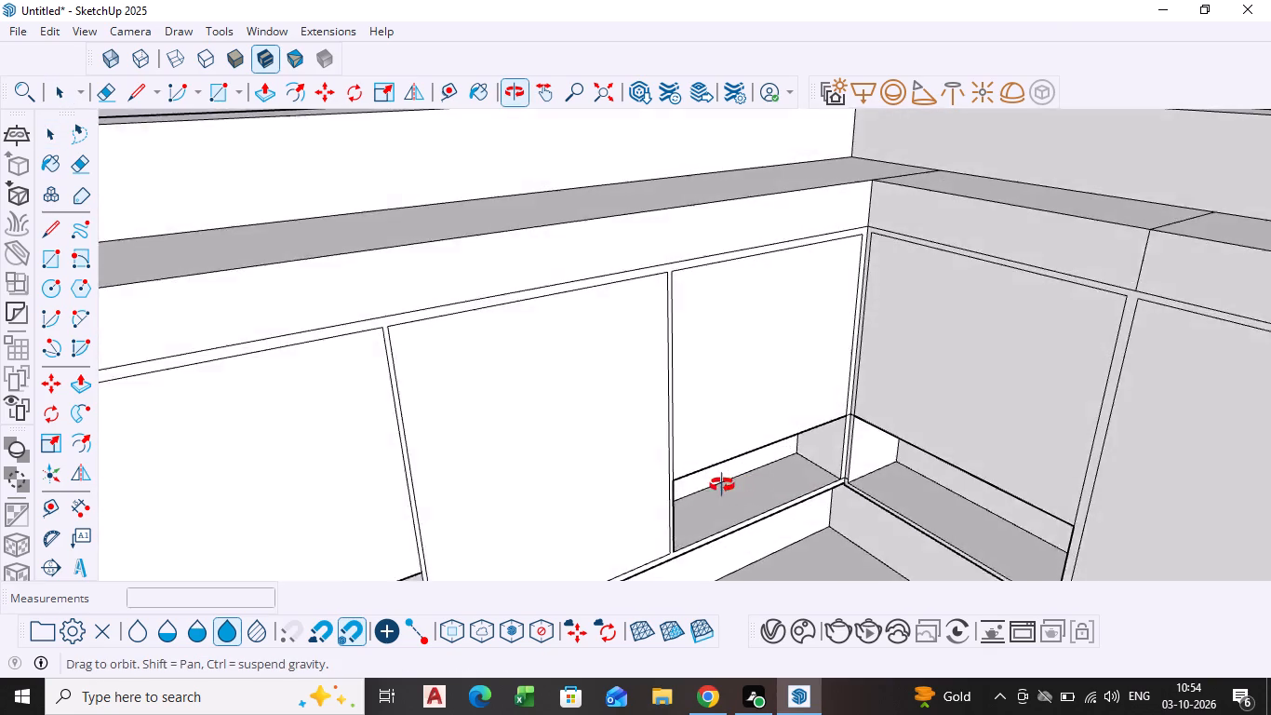
middle_drag(722, 485, 714, 484)
scroll(709, 479, down, 13)
shift+middle_drag(688, 513, 650, 474)
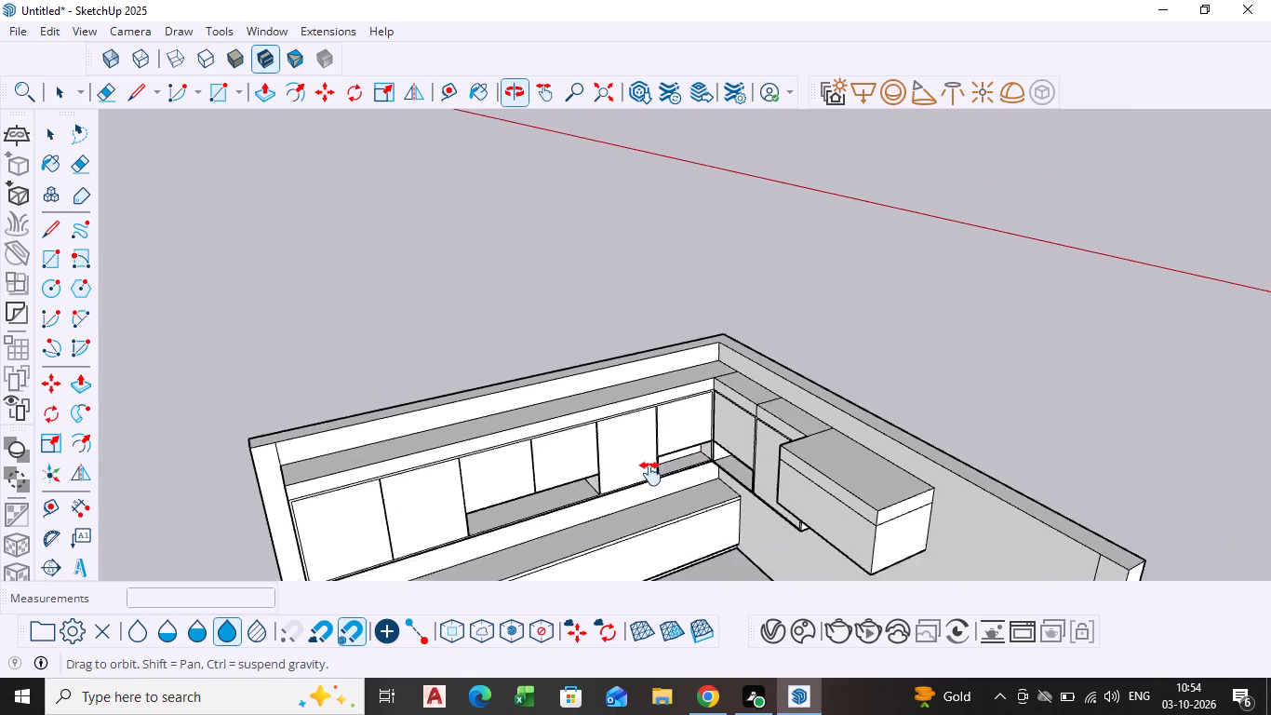
shift+middle_drag(650, 474, 662, 373)
scroll(662, 373, up, 1)
scroll(667, 440, down, 1)
middle_drag(667, 440, 728, 423)
scroll(717, 411, up, 5)
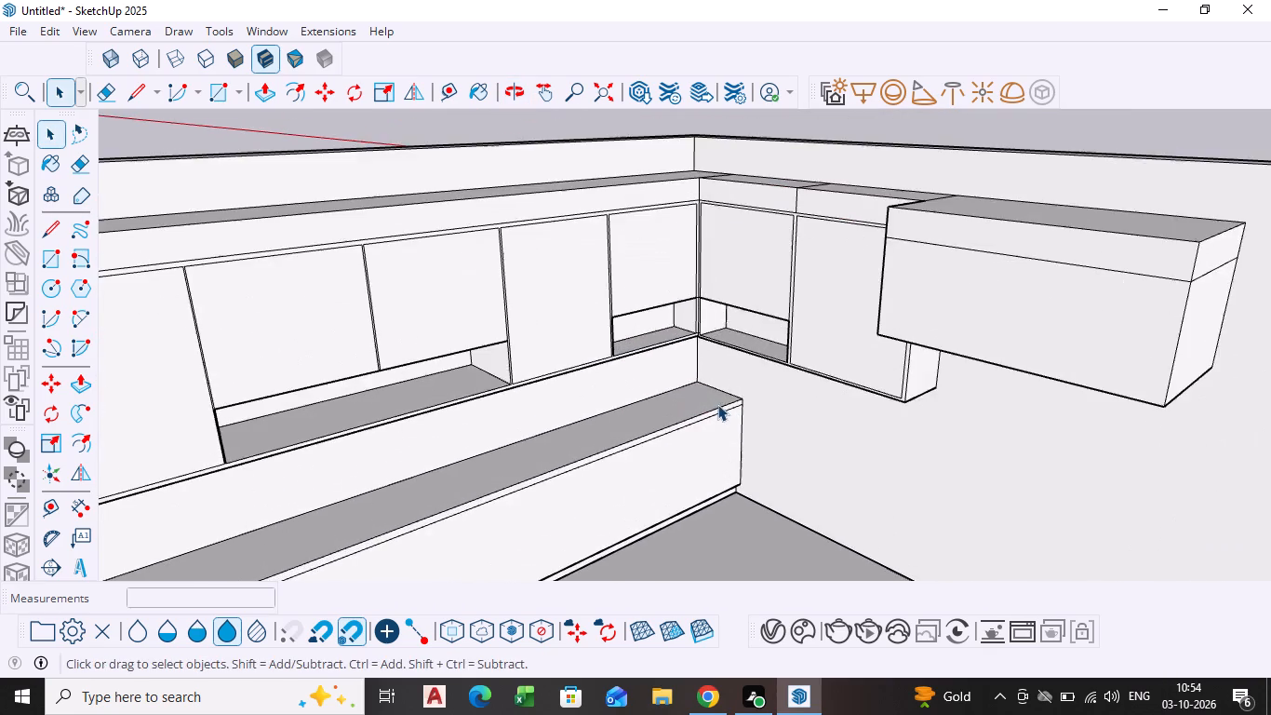
Push/pull the underside of the two-panel cabinet's corner section level with the adjoining six-panel cabinet's underside.
middle_drag(718, 402, 781, 336)
scroll(701, 405, up, 8)
middle_drag(695, 421, 716, 371)
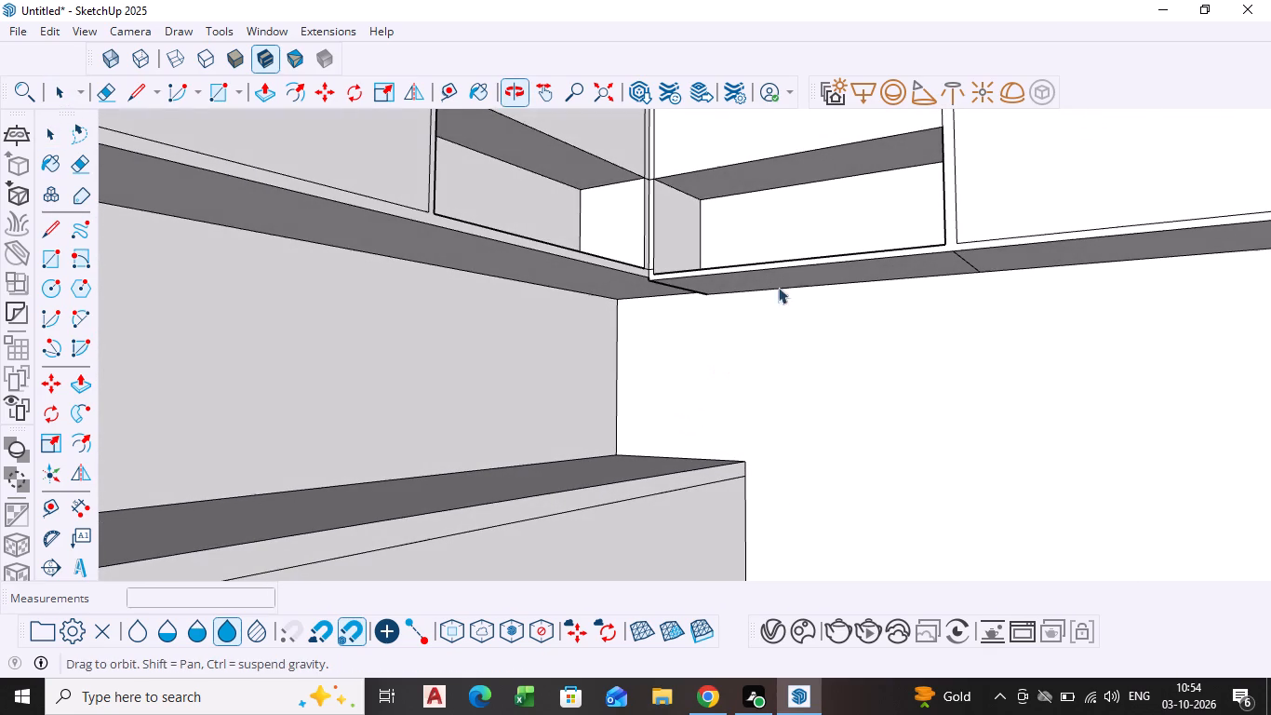
click(790, 276)
key(p)
click(790, 276)
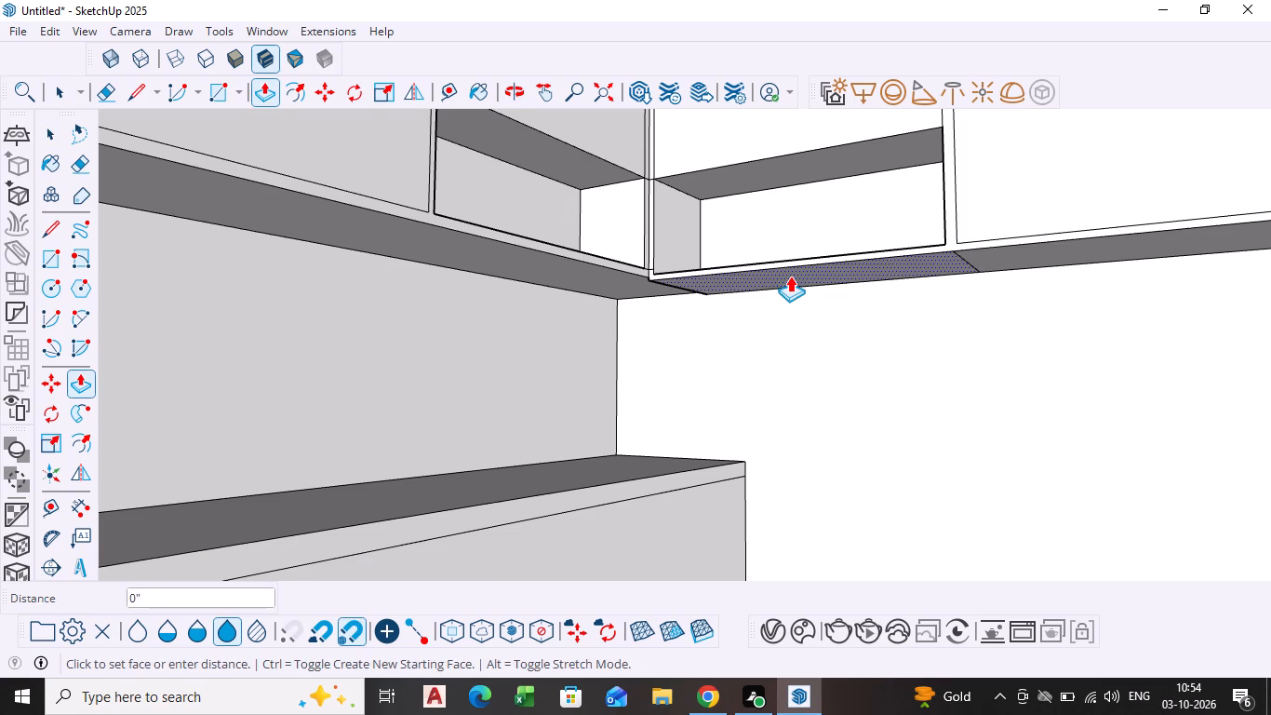
click(610, 283)
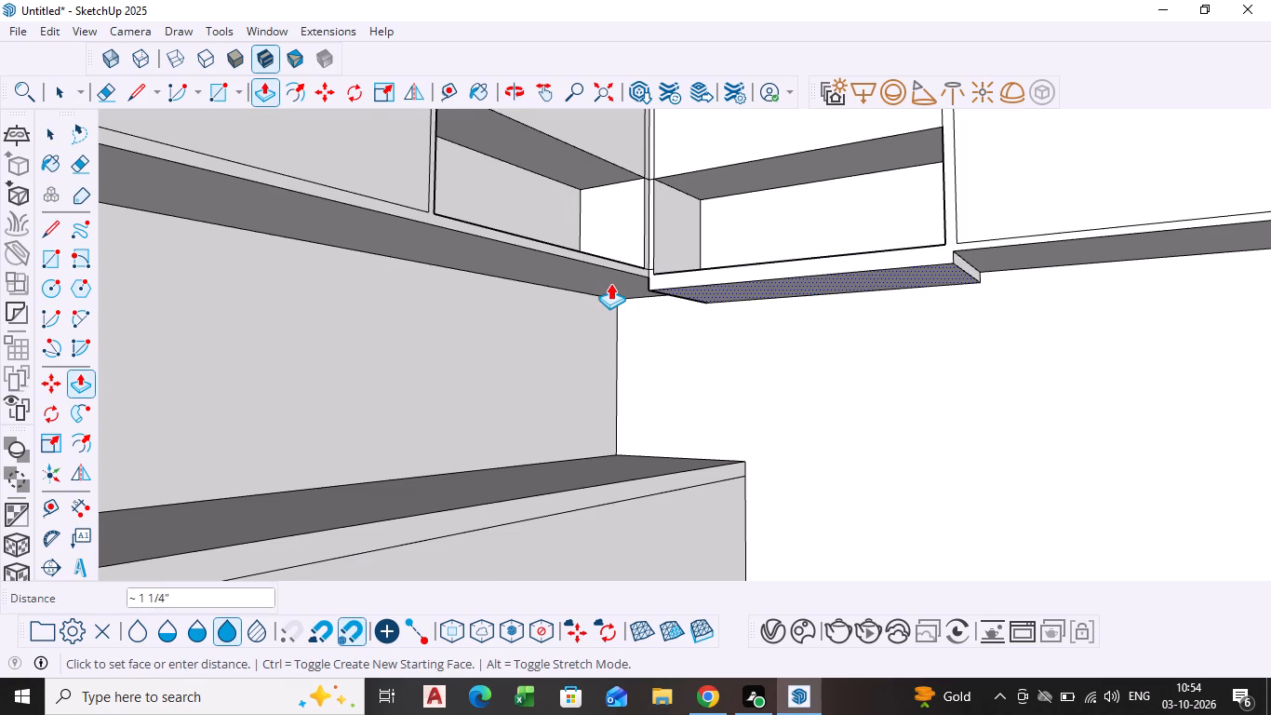
scroll(615, 285, up, 4)
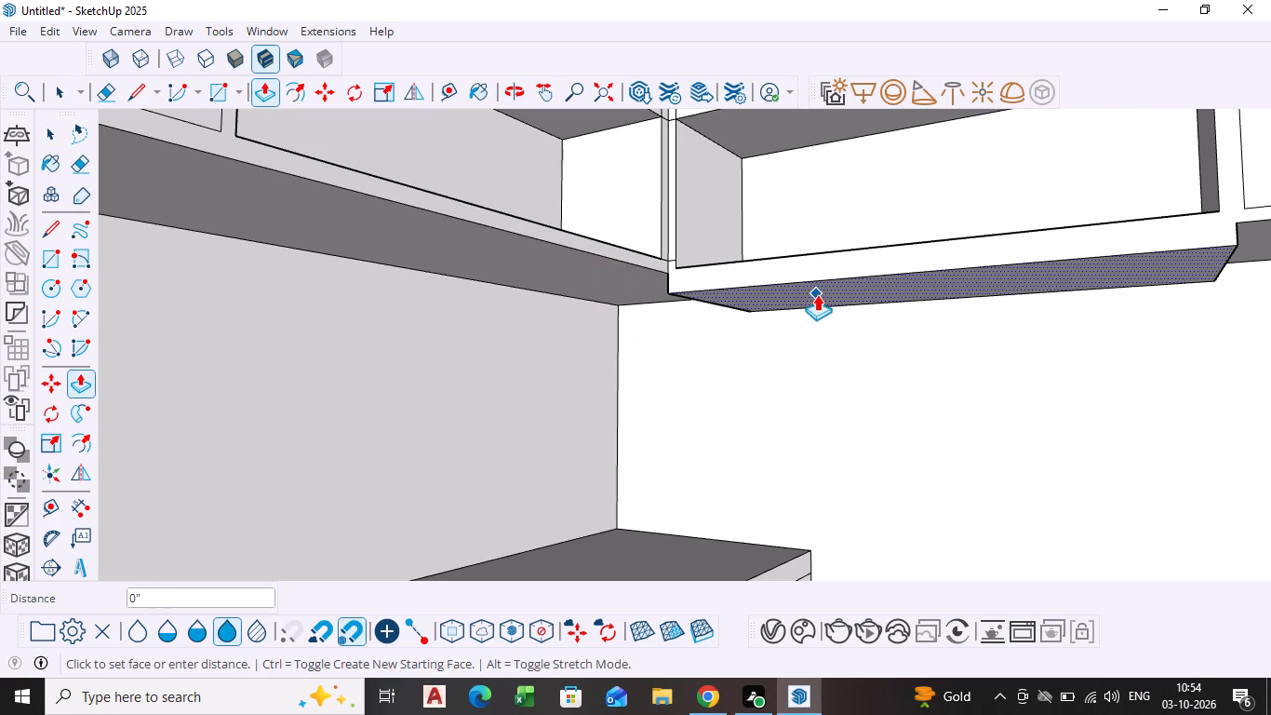
click(817, 294)
click(618, 277)
scroll(898, 324, down, 5)
Push the underside of the two-panel cabinet's outer section up level with its corner section.
shift+middle_drag(917, 325, 905, 329)
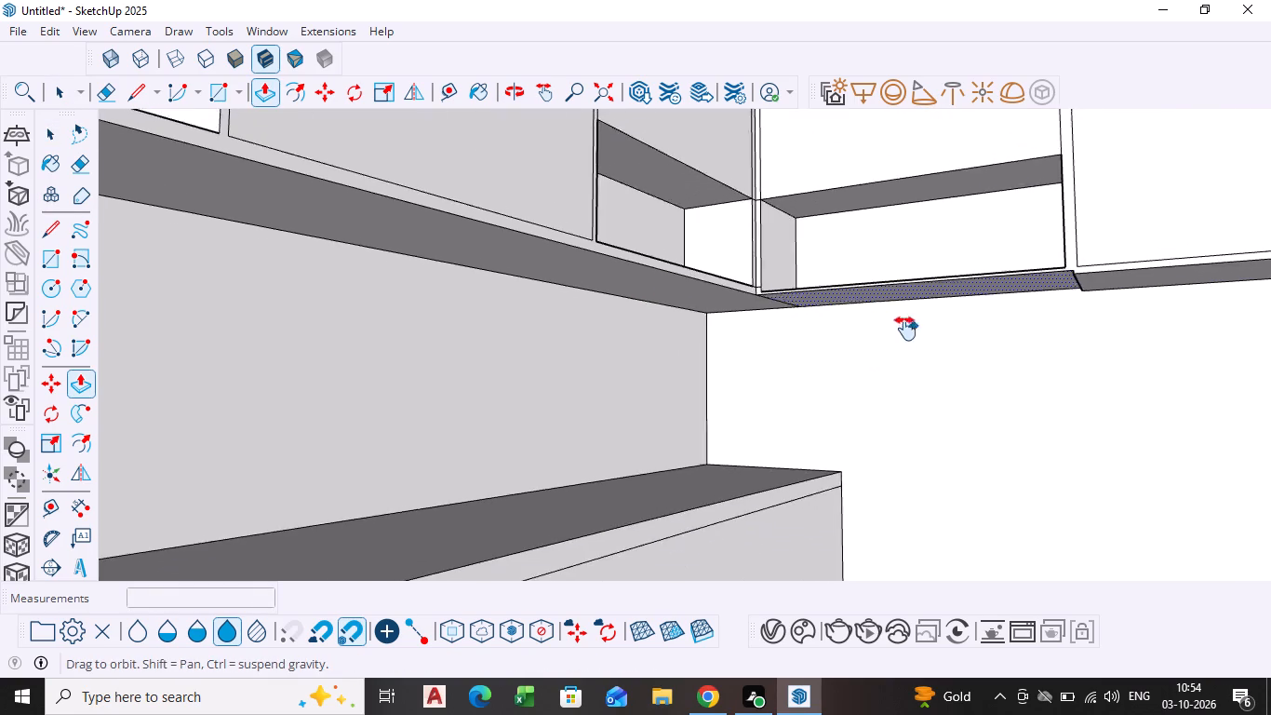
shift+middle_drag(905, 329, 659, 297)
click(860, 227)
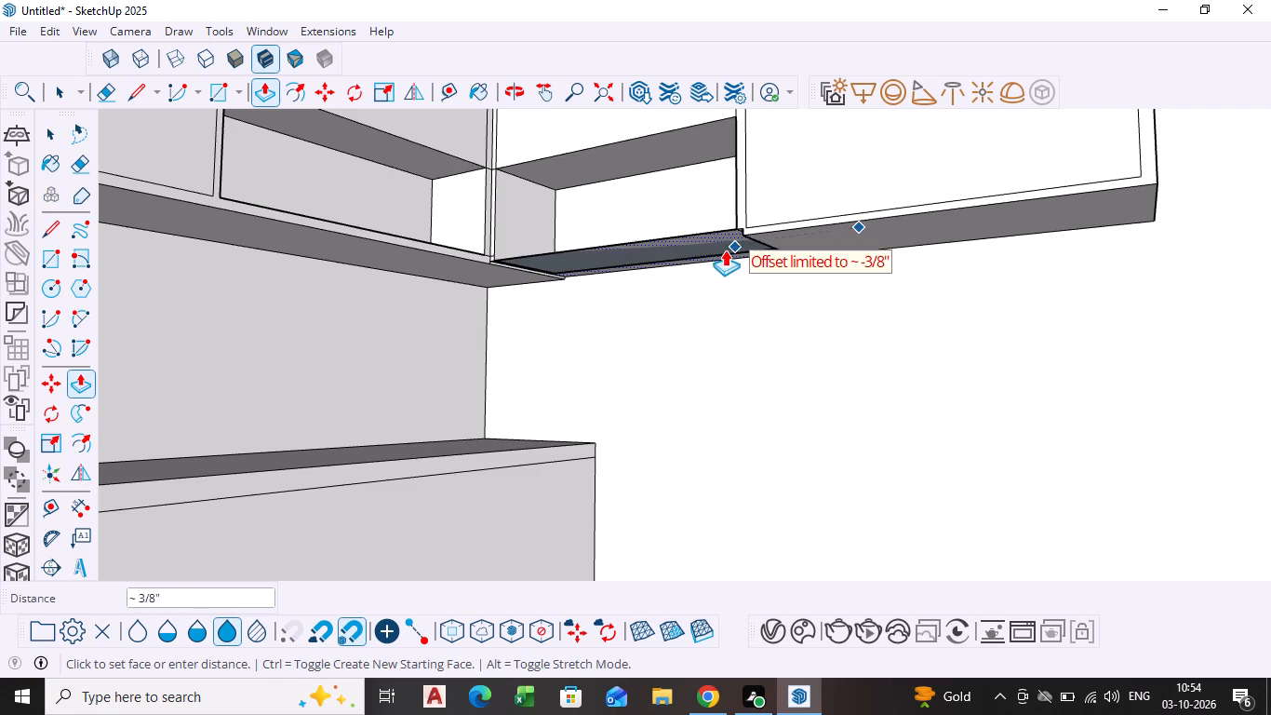
key(Escape)
middle_drag(891, 280, 890, 278)
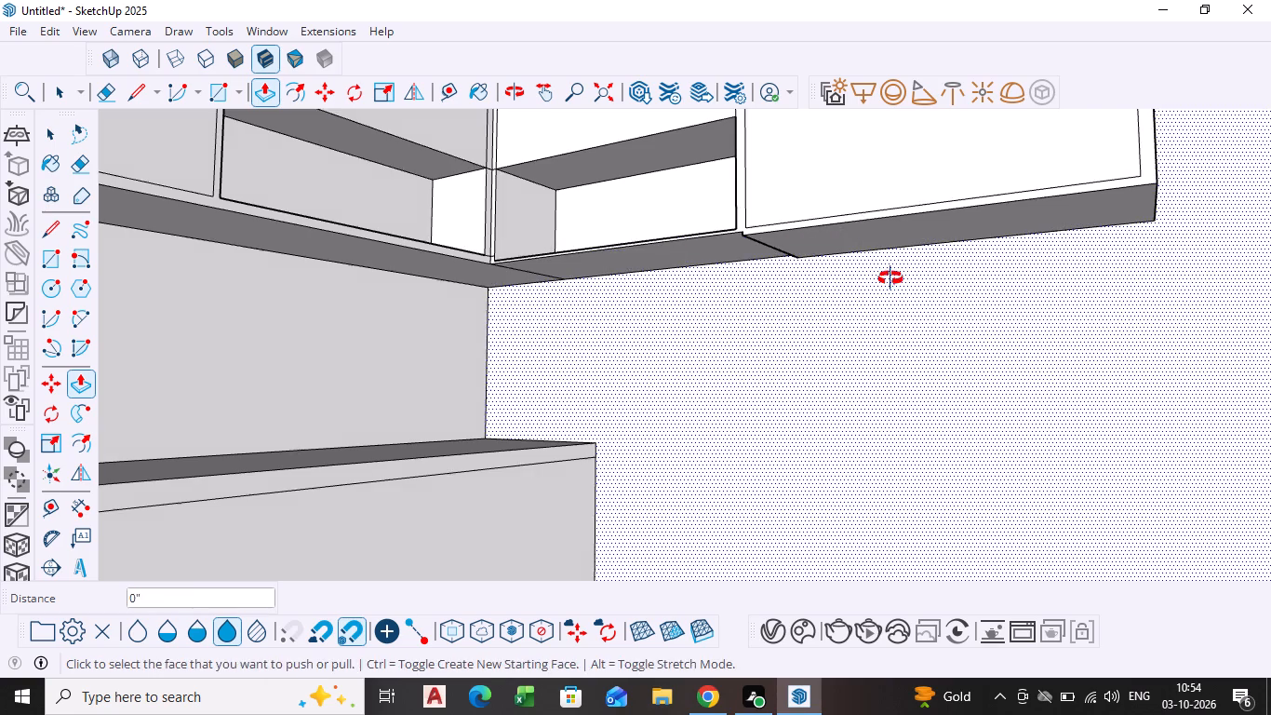
middle_drag(890, 278, 917, 240)
scroll(904, 231, up, 4)
click(894, 222)
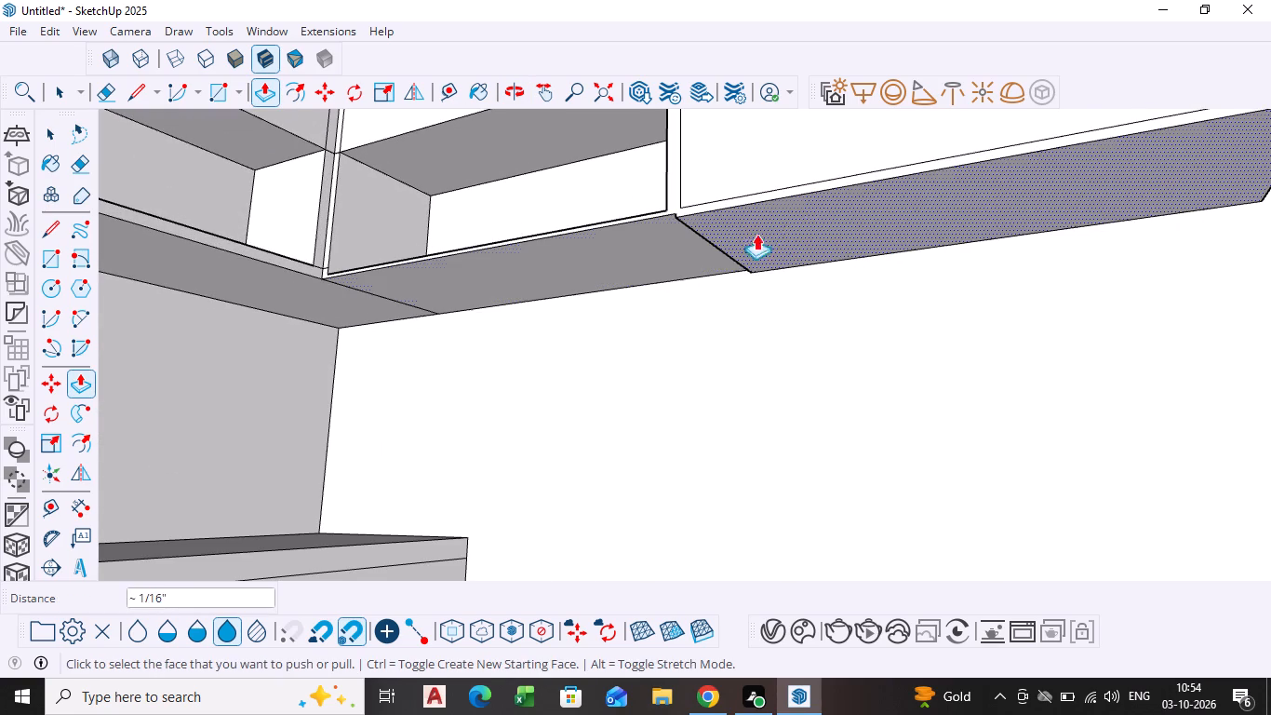
click(803, 222)
click(637, 236)
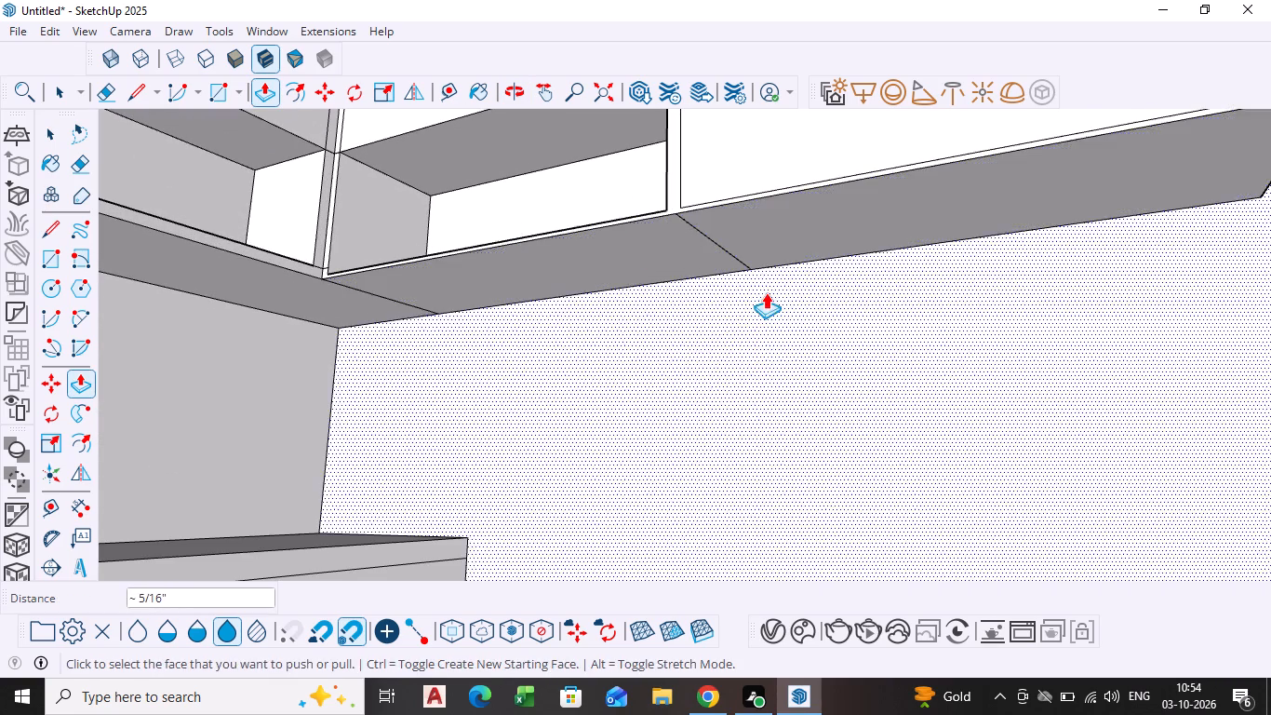
scroll(768, 292, down, 8)
key(space)
middle_drag(769, 297, 740, 472)
key(space)
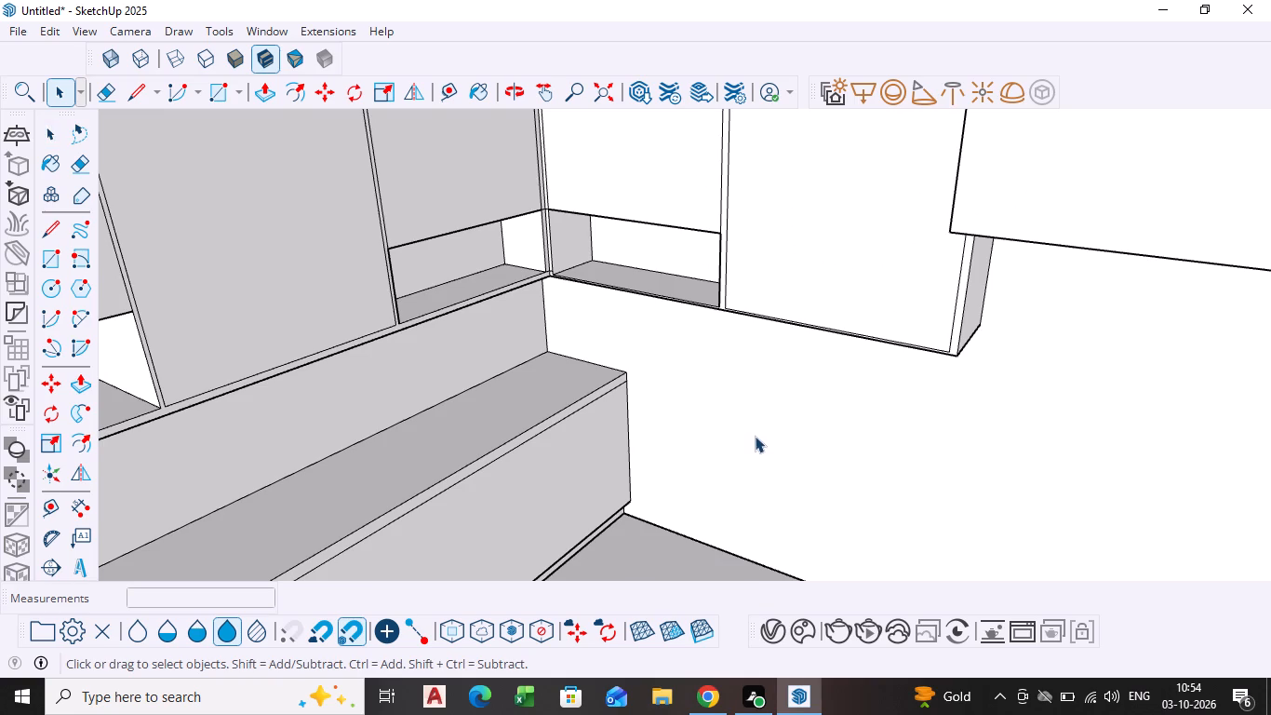
Examine the overhead cabinets, corner recesses and counter along both walls from several angles around the whole room.
scroll(756, 428, down, 6)
middle_drag(720, 432, 688, 434)
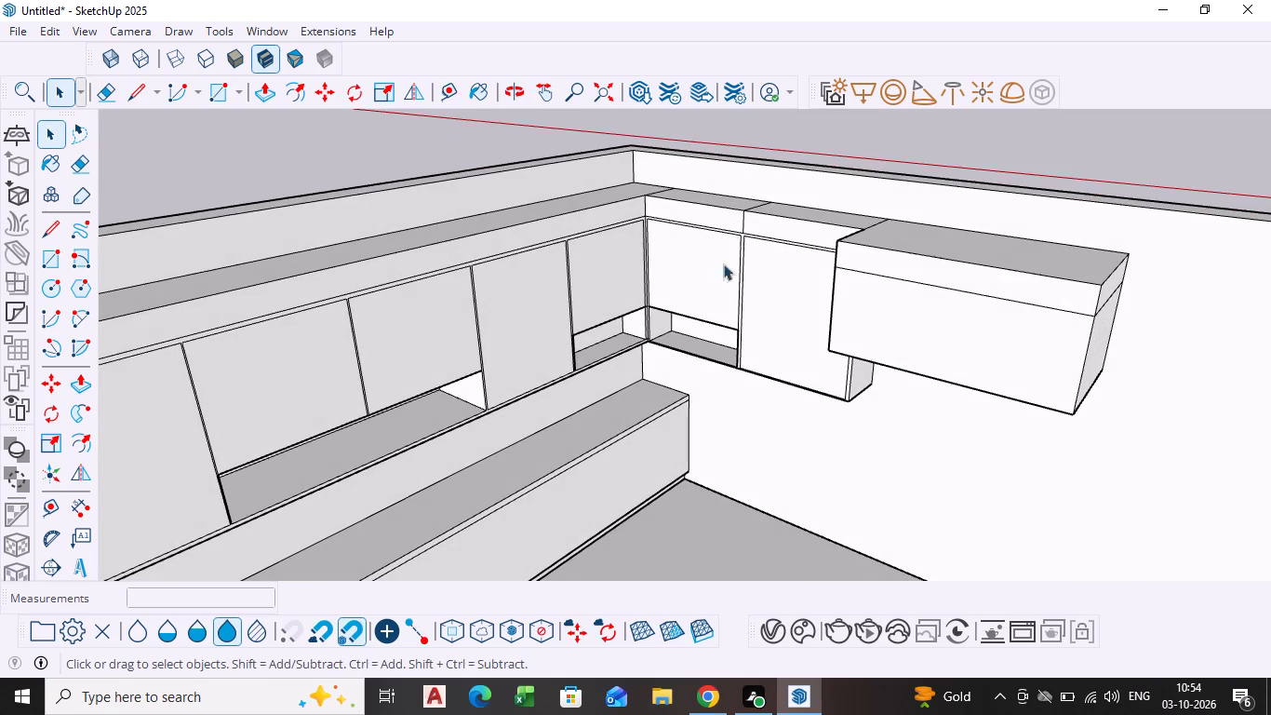
scroll(720, 356, down, 4)
middle_drag(700, 417, 622, 389)
key(space)
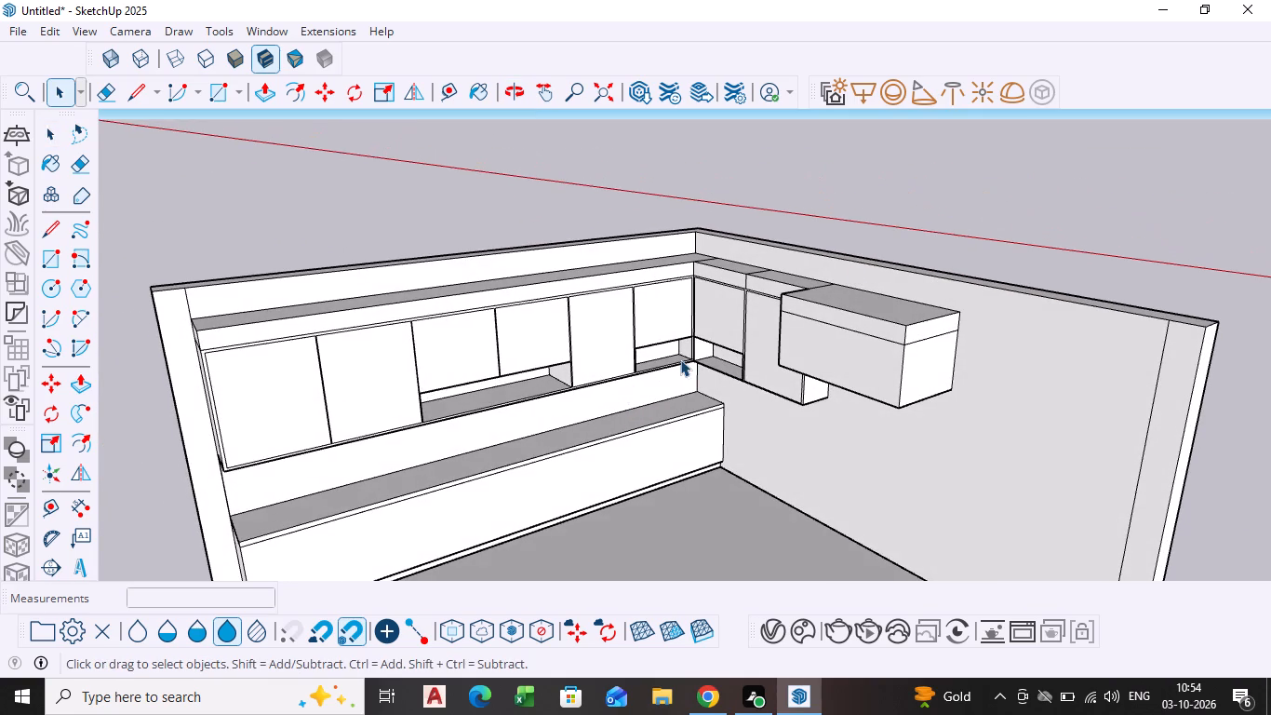
click(909, 204)
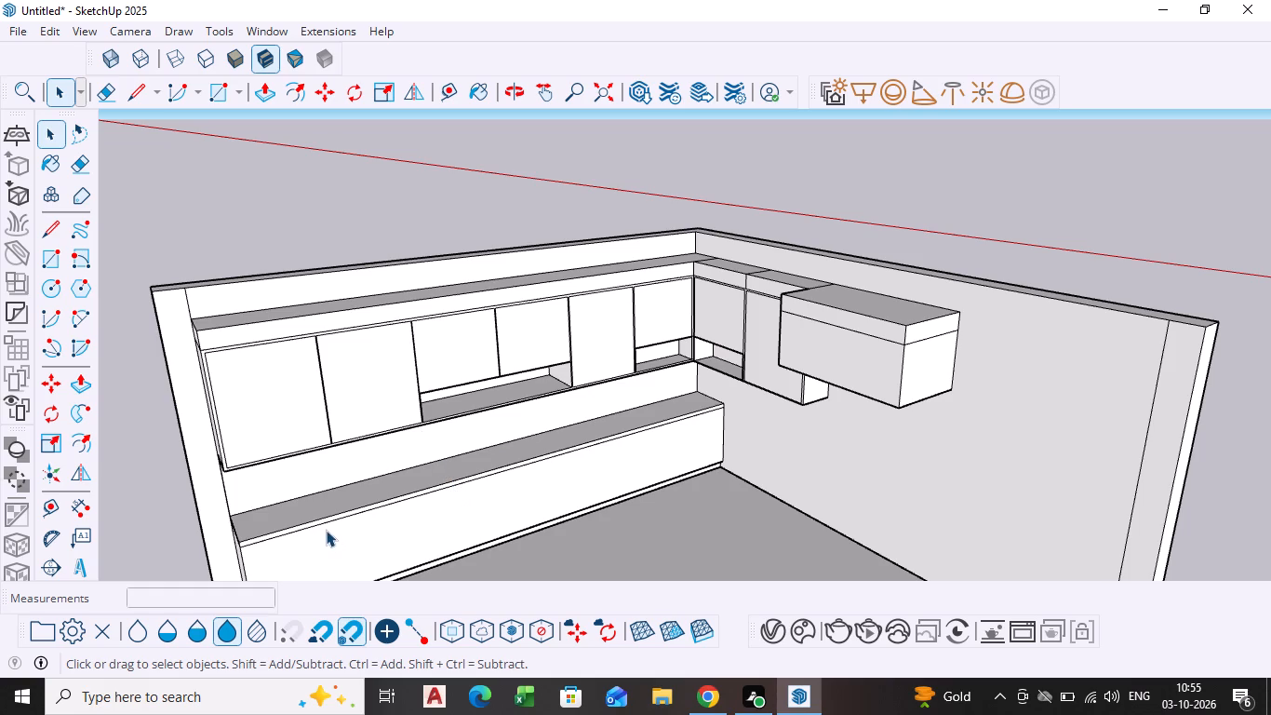
scroll(237, 448, down, 1)
middle_drag(238, 447, 316, 403)
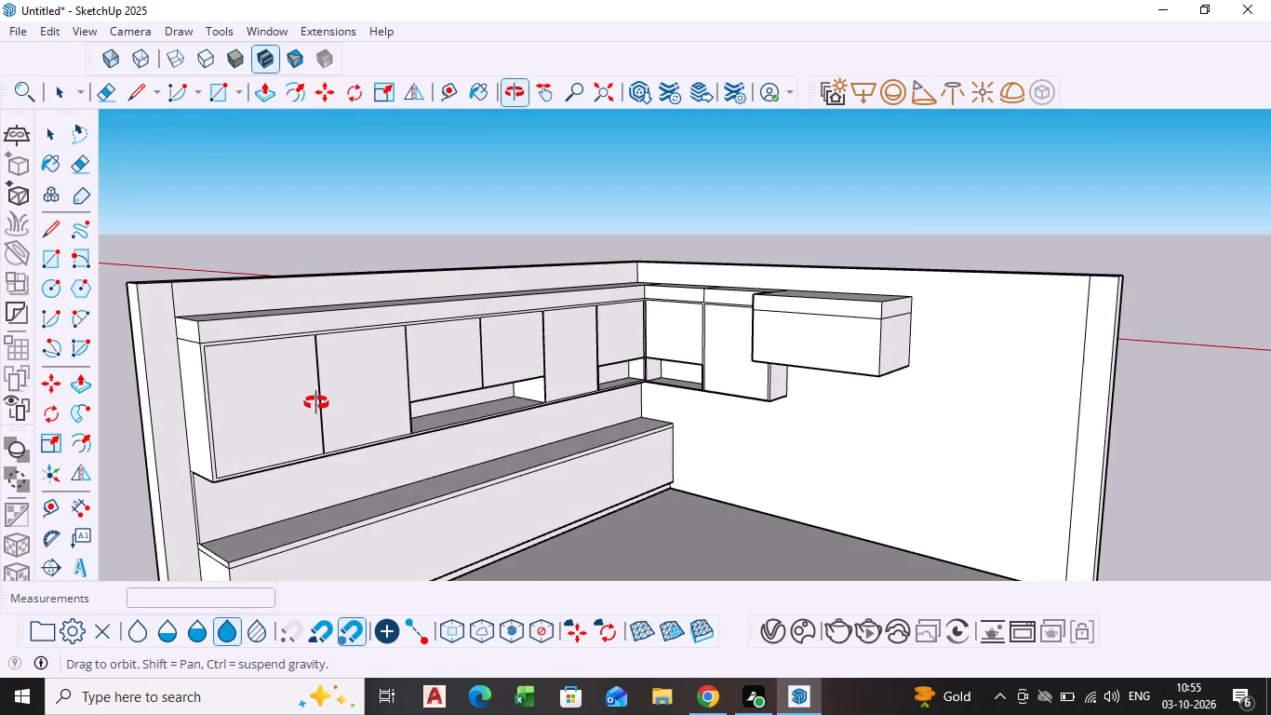
middle_drag(316, 403, 304, 390)
scroll(267, 416, up, 2)
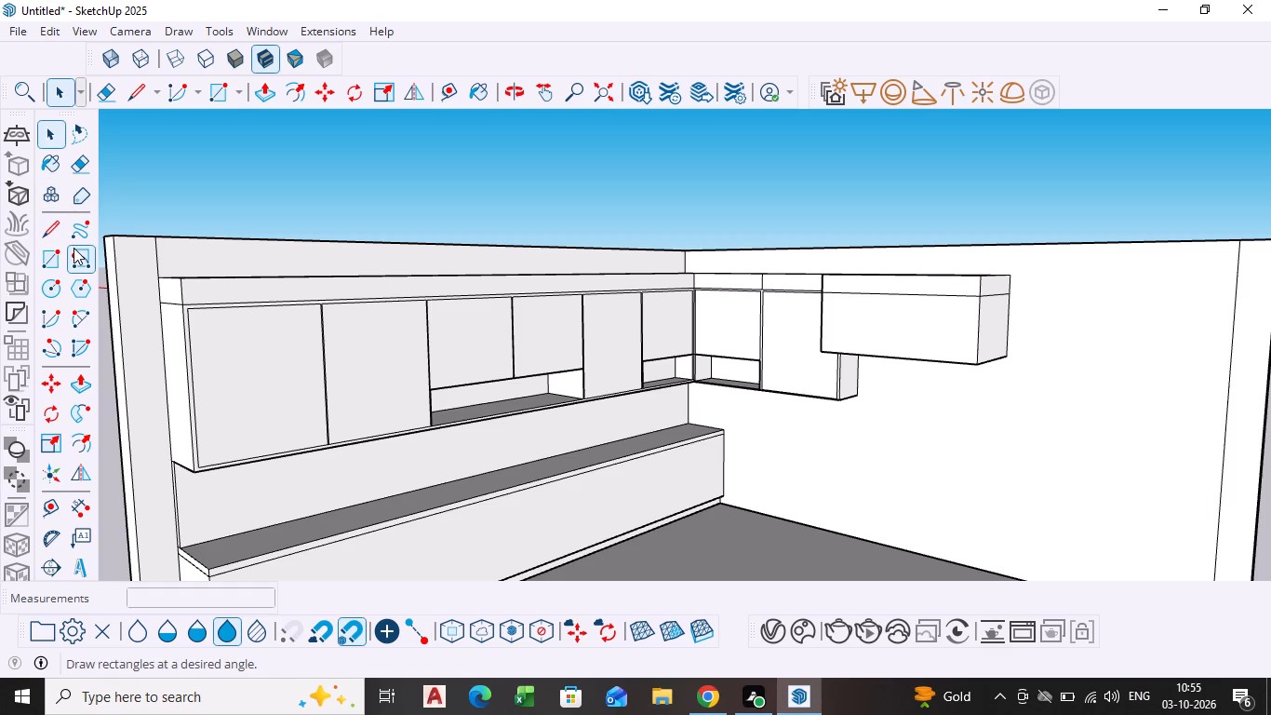
scroll(505, 396, down, 3)
scroll(706, 475, down, 1)
middle_drag(706, 475, 669, 450)
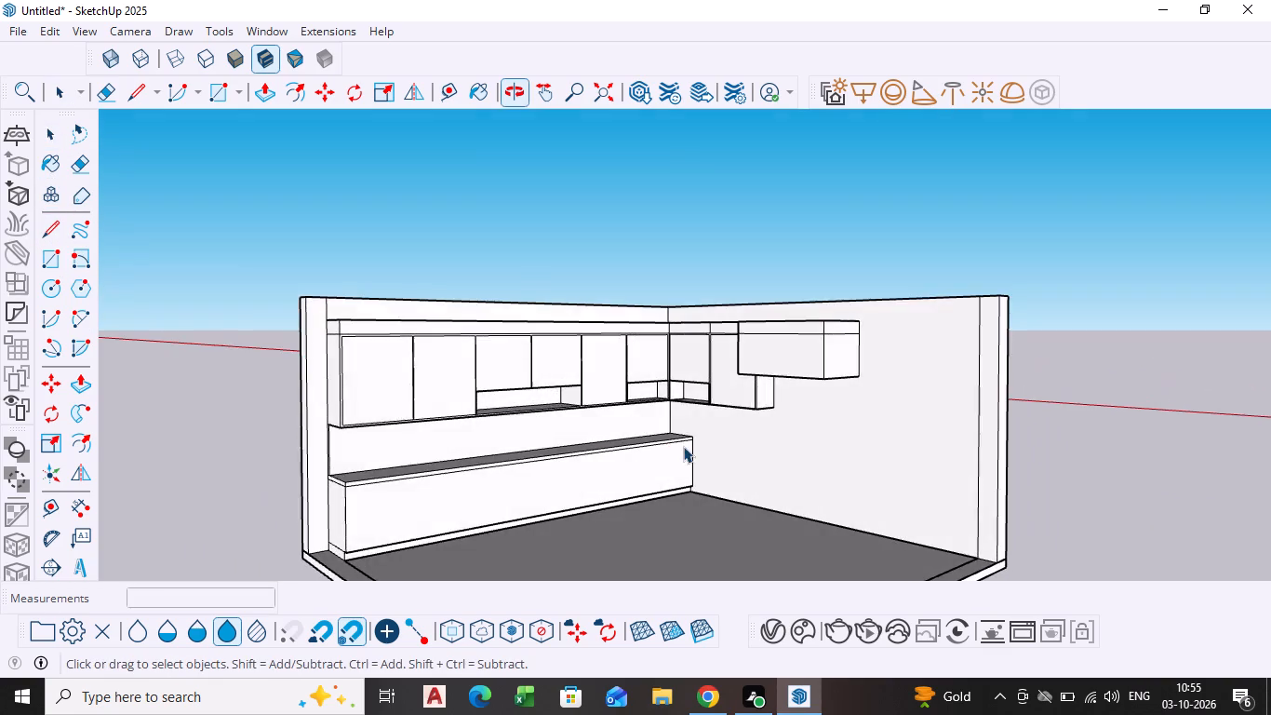
scroll(686, 444, down, 3)
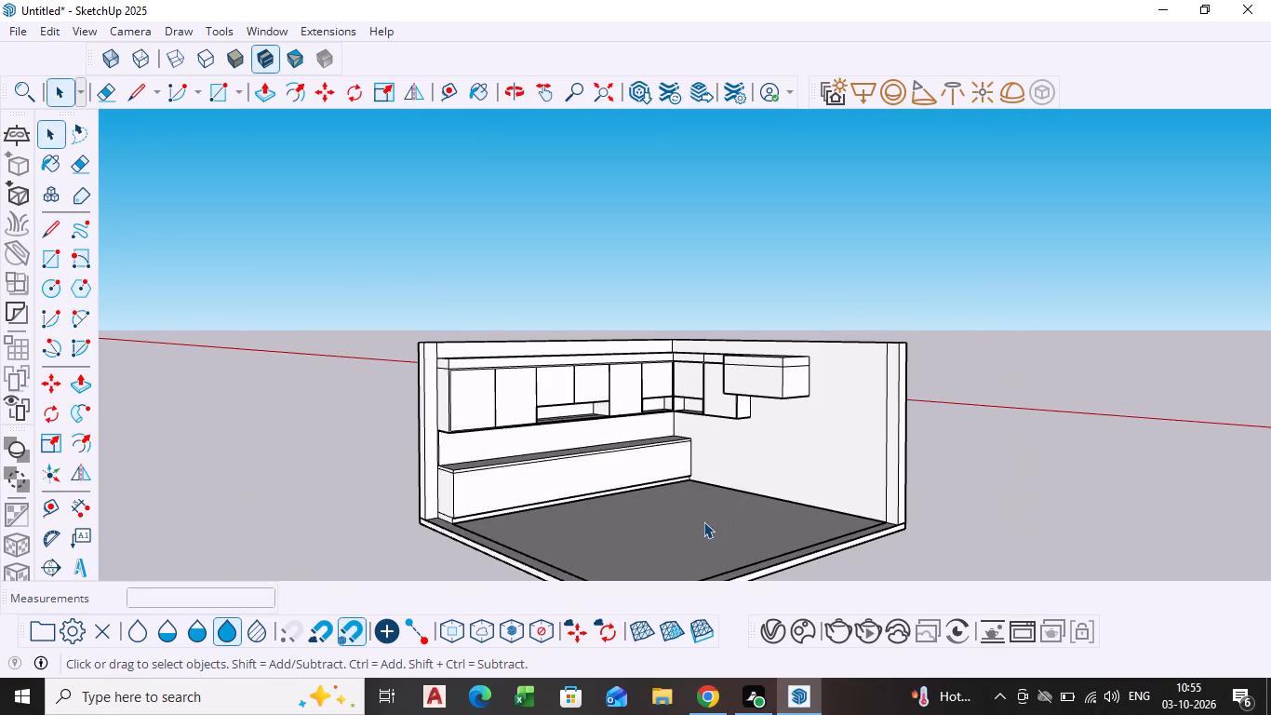
Draw a horizontal line about 2' 11 11/16" long across the upper part of the two-panel cabinet's outer panel.
scroll(718, 391, up, 7)
middle_drag(717, 413, 777, 442)
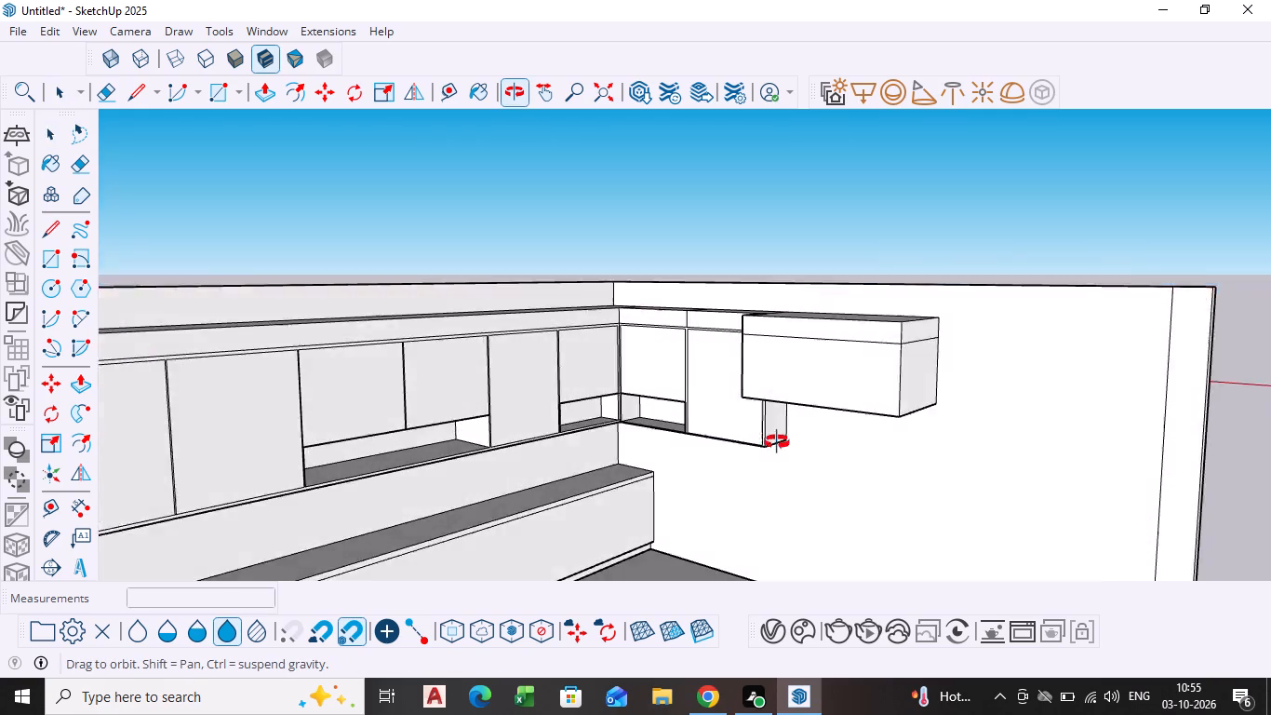
middle_drag(777, 442, 813, 445)
scroll(769, 425, up, 4)
middle_drag(732, 416, 794, 422)
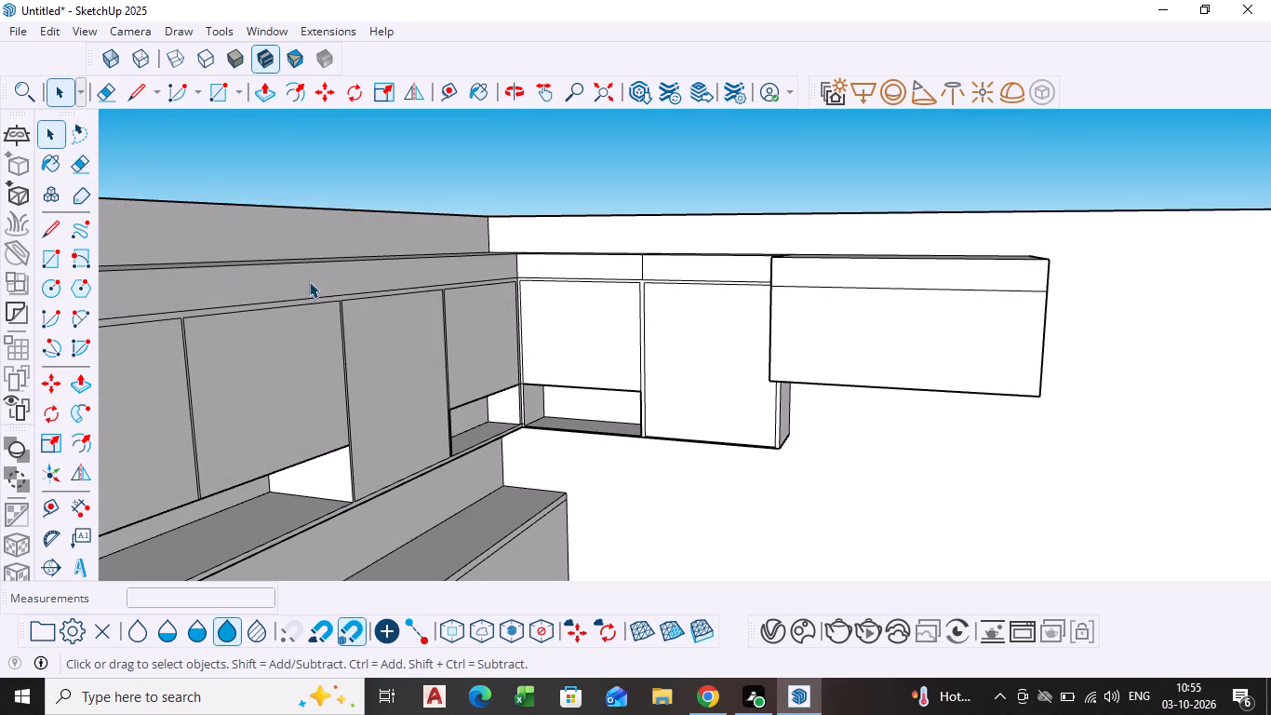
scroll(696, 354, up, 2)
middle_drag(761, 375, 835, 399)
scroll(728, 338, up, 2)
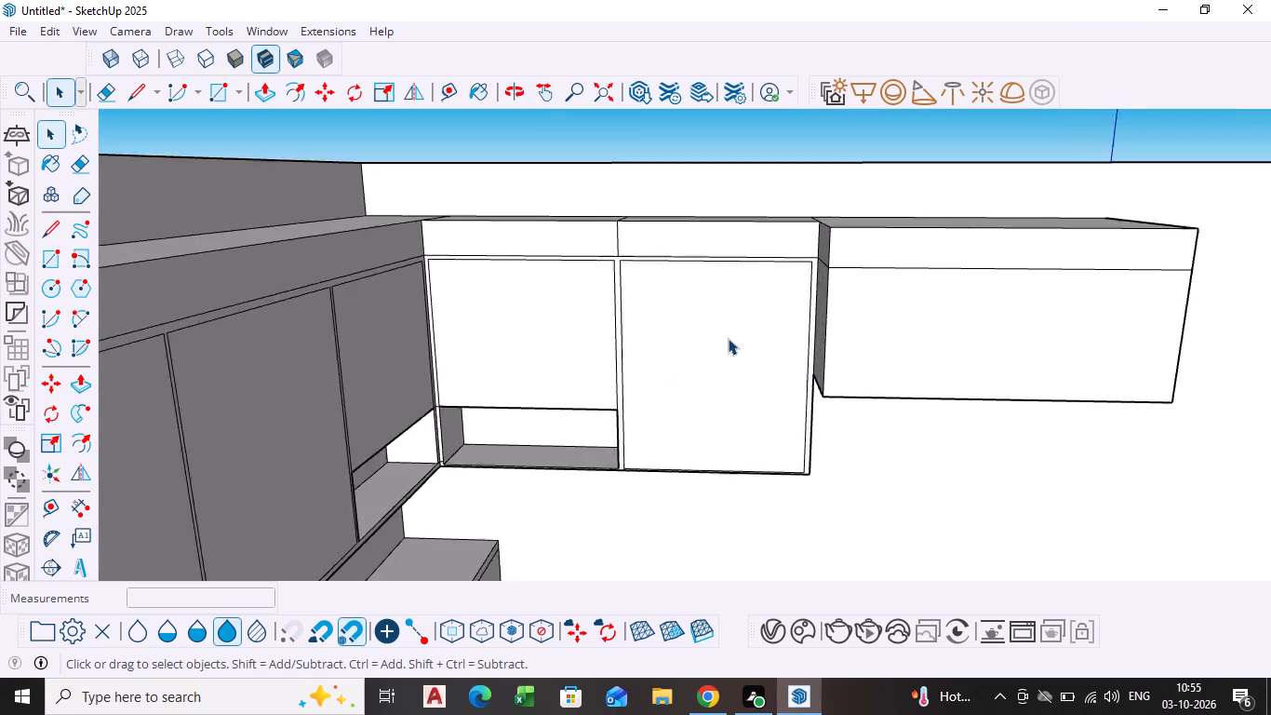
scroll(728, 338, up, 1)
click(52, 223)
scroll(626, 286, up, 1)
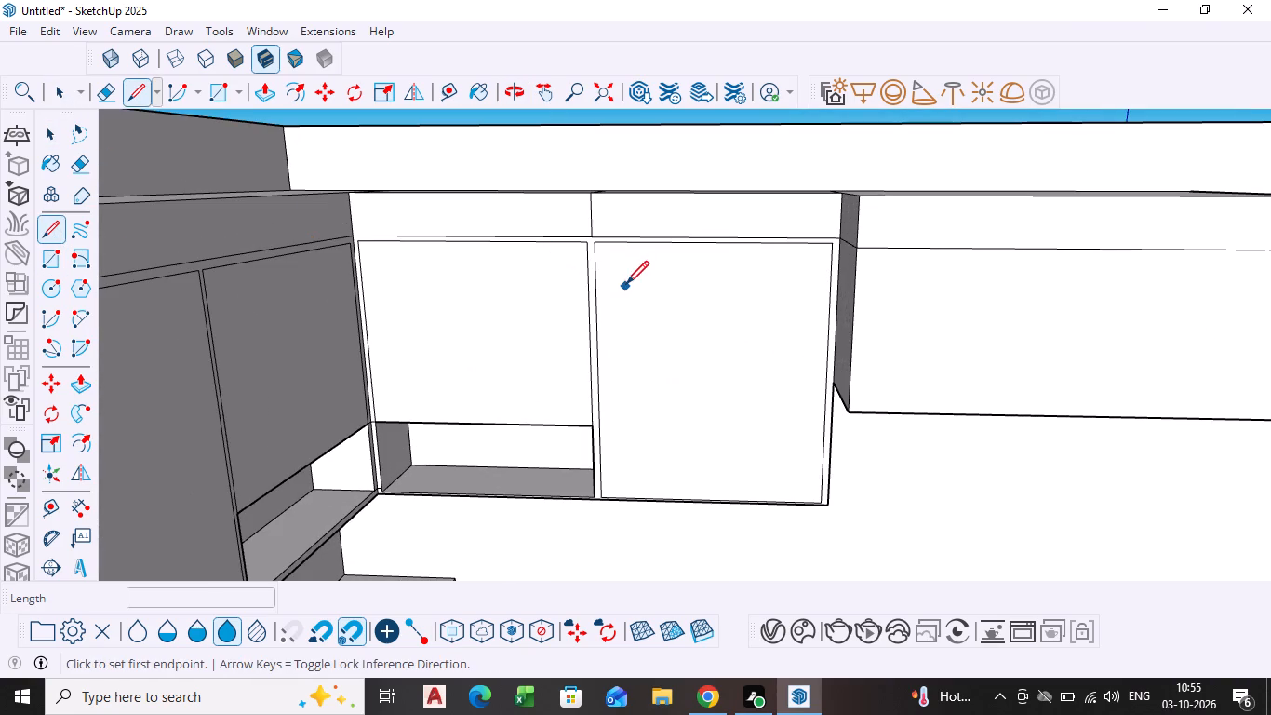
scroll(626, 286, up, 2)
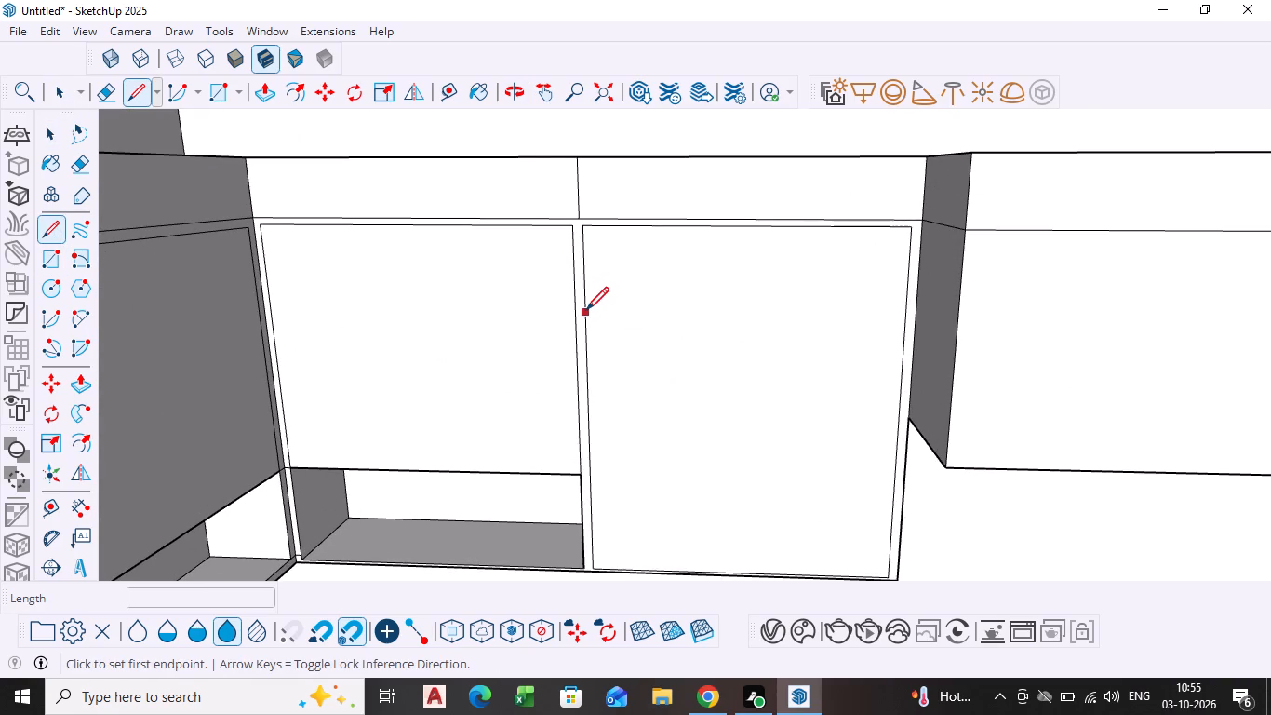
click(586, 312)
scroll(918, 303, up, 3)
click(904, 317)
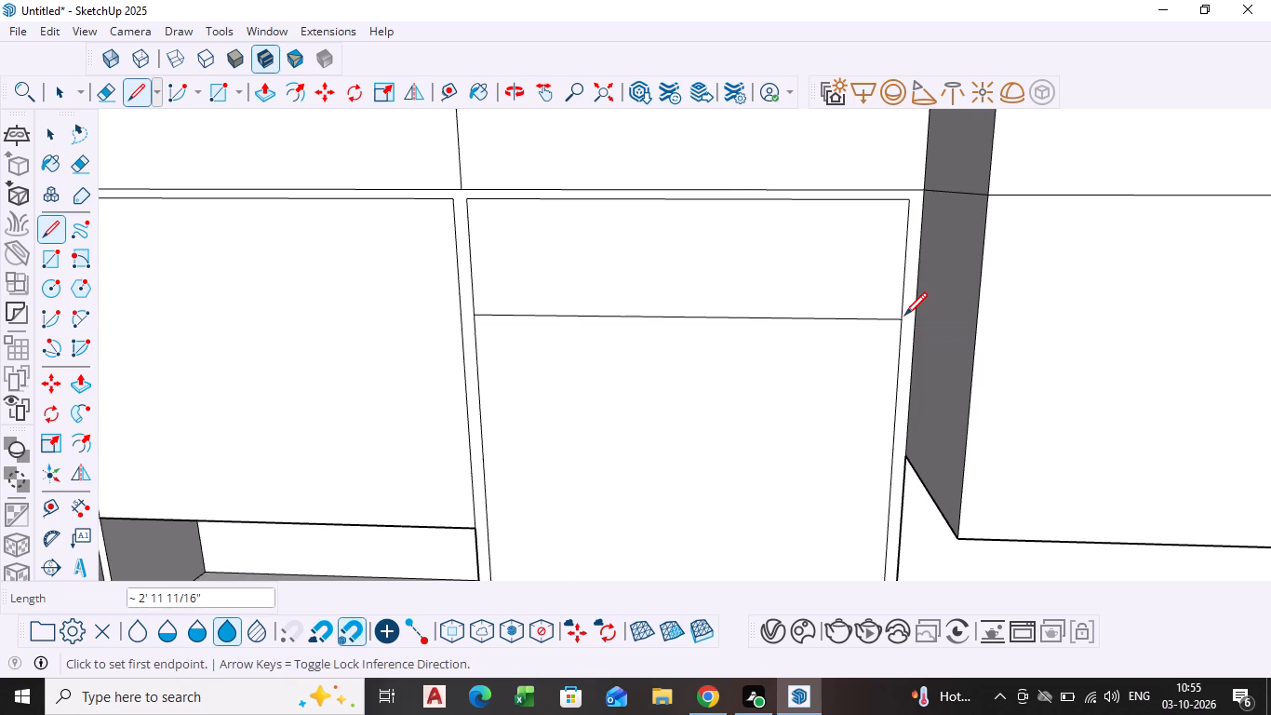
key(space)
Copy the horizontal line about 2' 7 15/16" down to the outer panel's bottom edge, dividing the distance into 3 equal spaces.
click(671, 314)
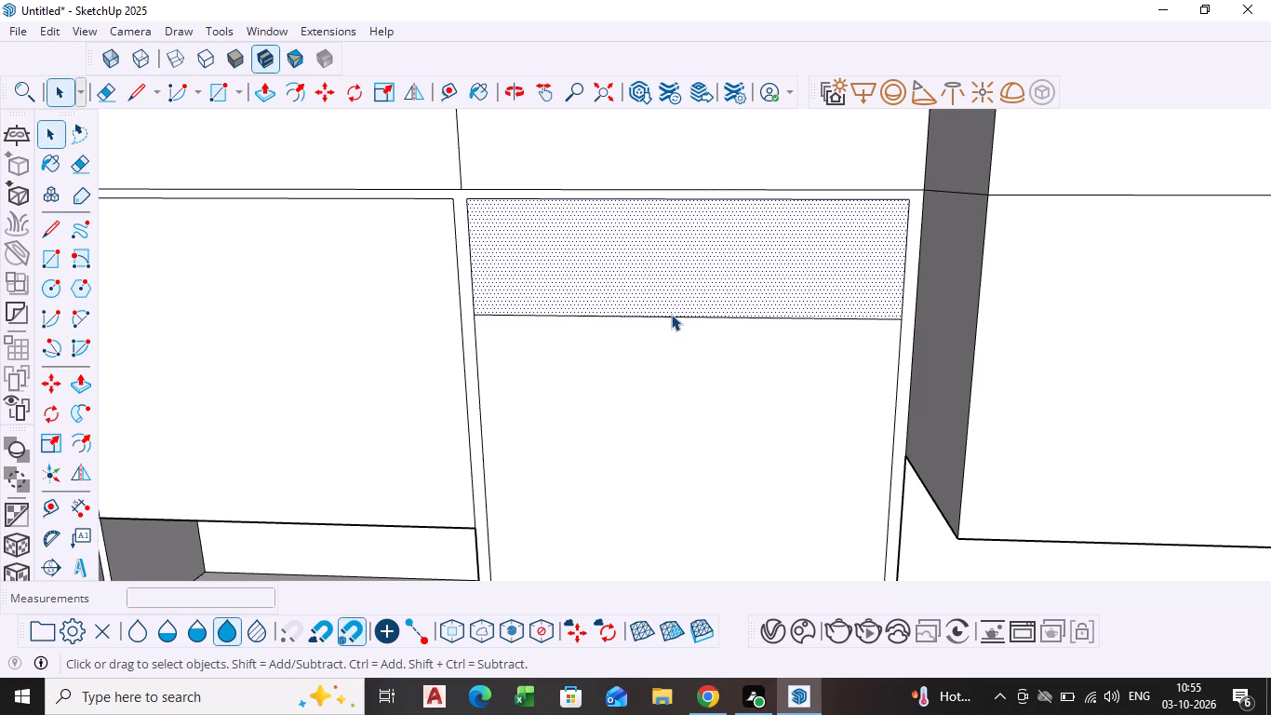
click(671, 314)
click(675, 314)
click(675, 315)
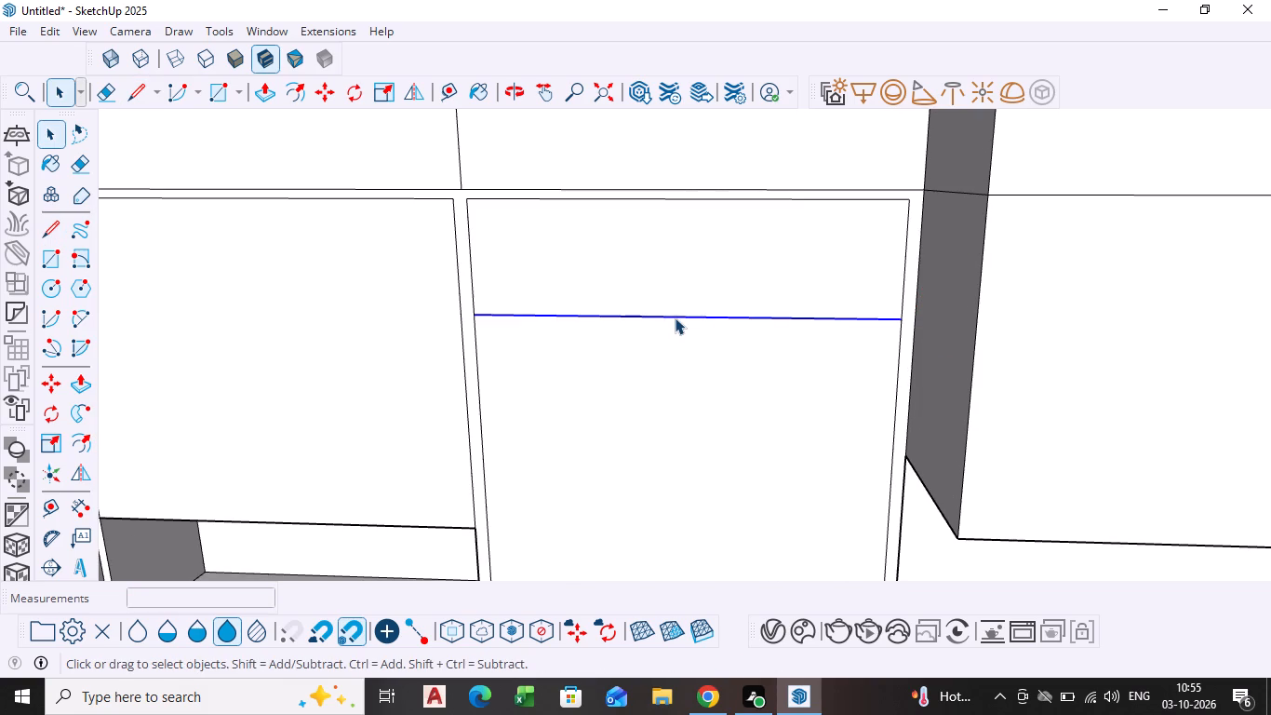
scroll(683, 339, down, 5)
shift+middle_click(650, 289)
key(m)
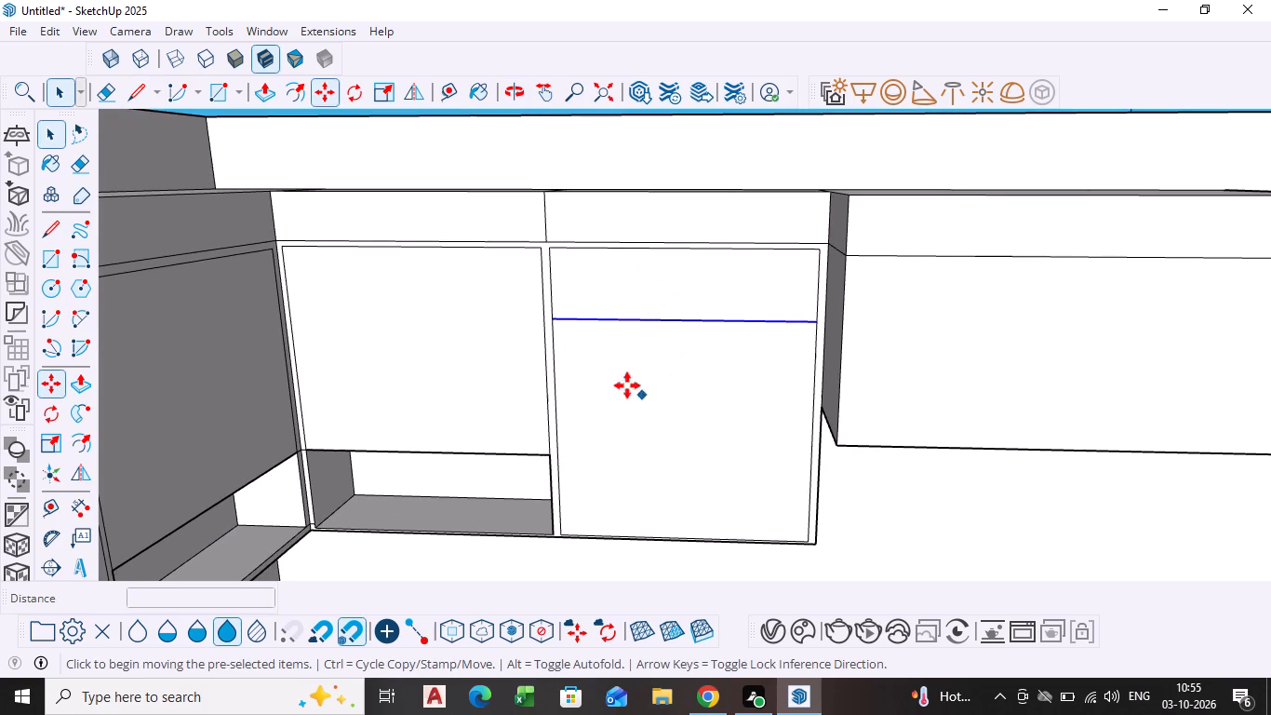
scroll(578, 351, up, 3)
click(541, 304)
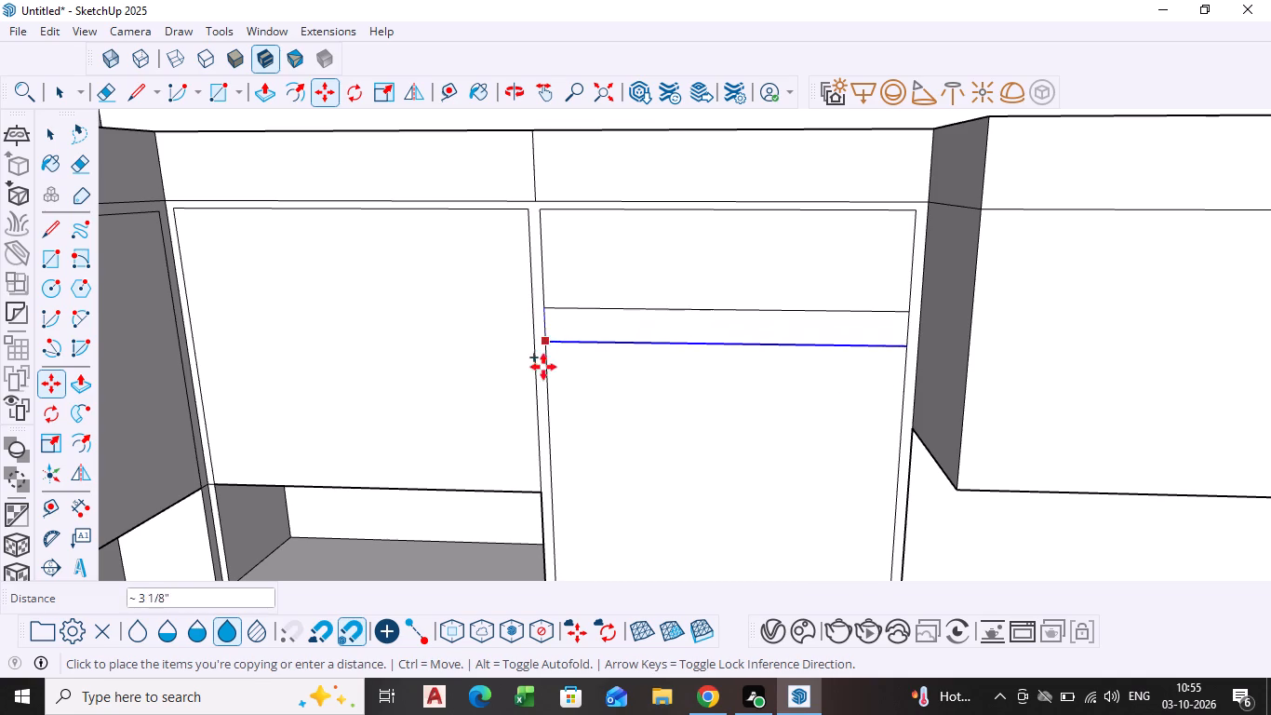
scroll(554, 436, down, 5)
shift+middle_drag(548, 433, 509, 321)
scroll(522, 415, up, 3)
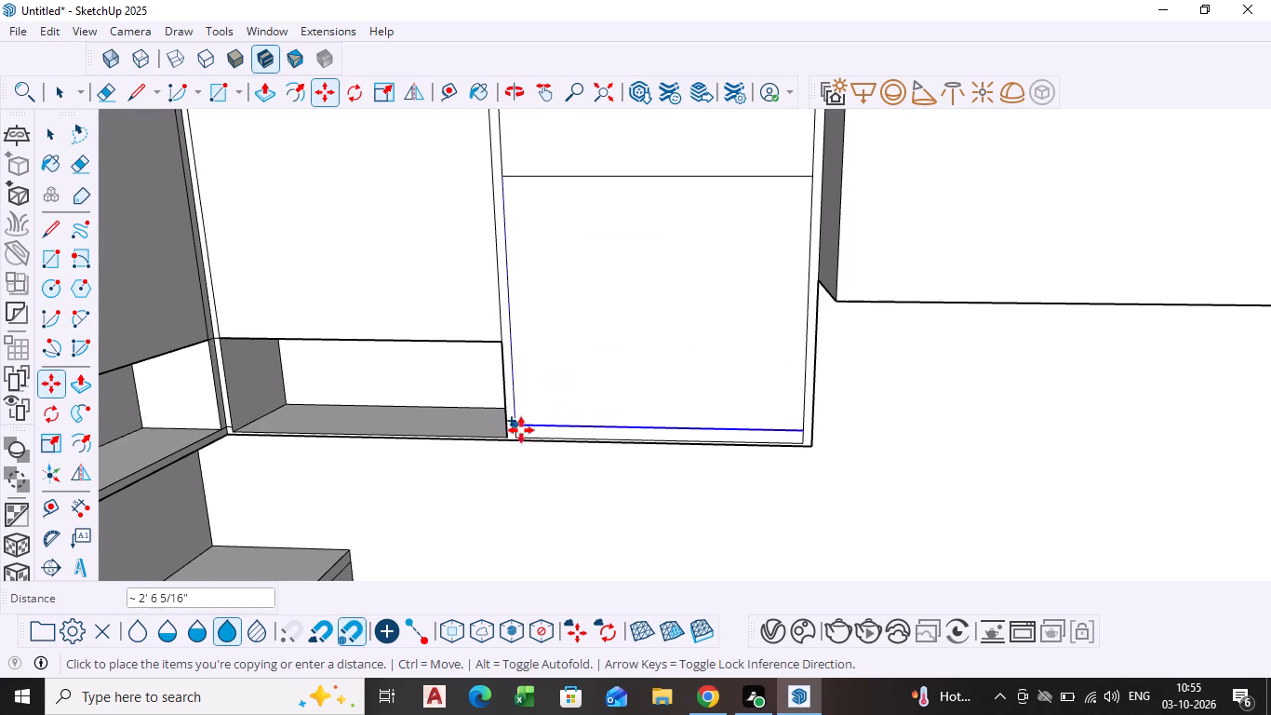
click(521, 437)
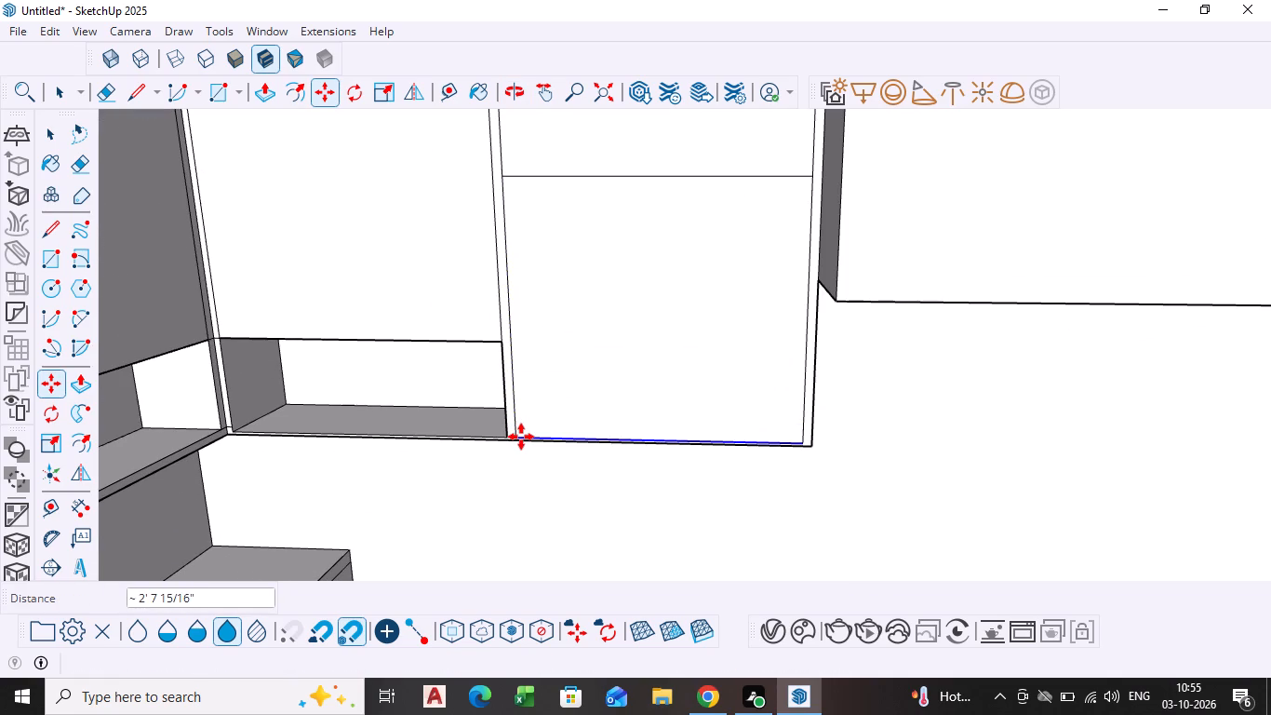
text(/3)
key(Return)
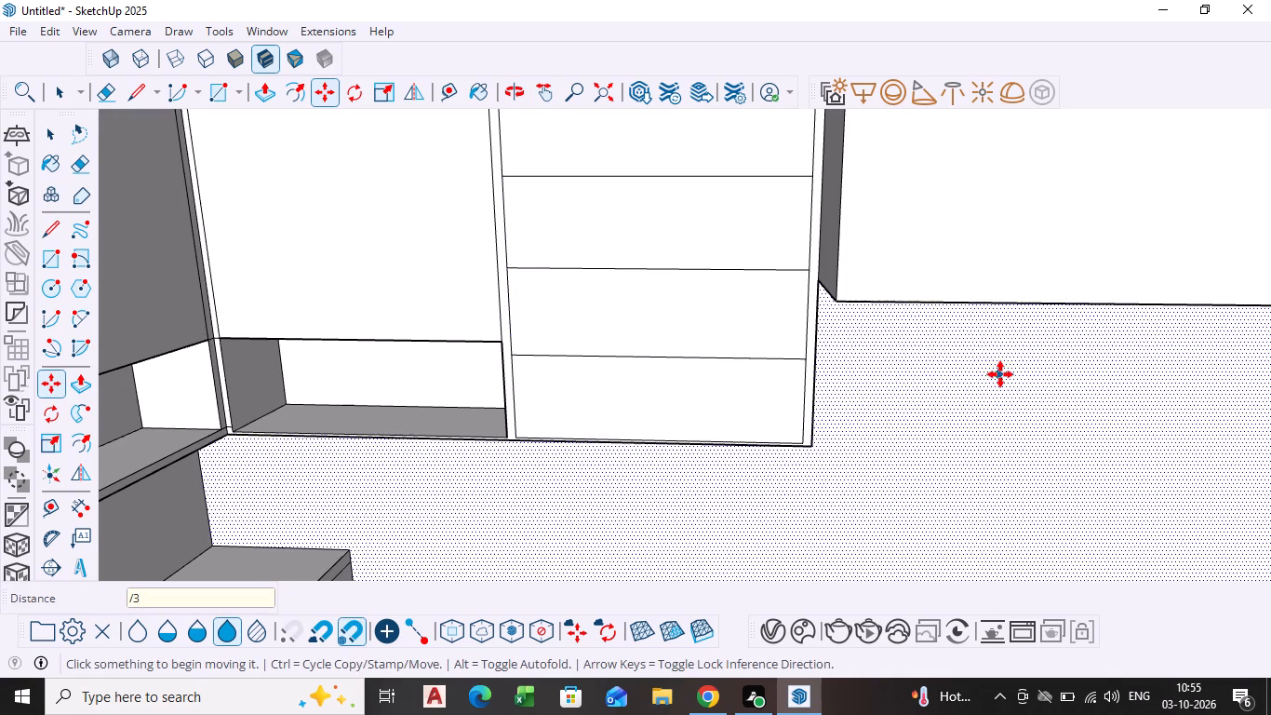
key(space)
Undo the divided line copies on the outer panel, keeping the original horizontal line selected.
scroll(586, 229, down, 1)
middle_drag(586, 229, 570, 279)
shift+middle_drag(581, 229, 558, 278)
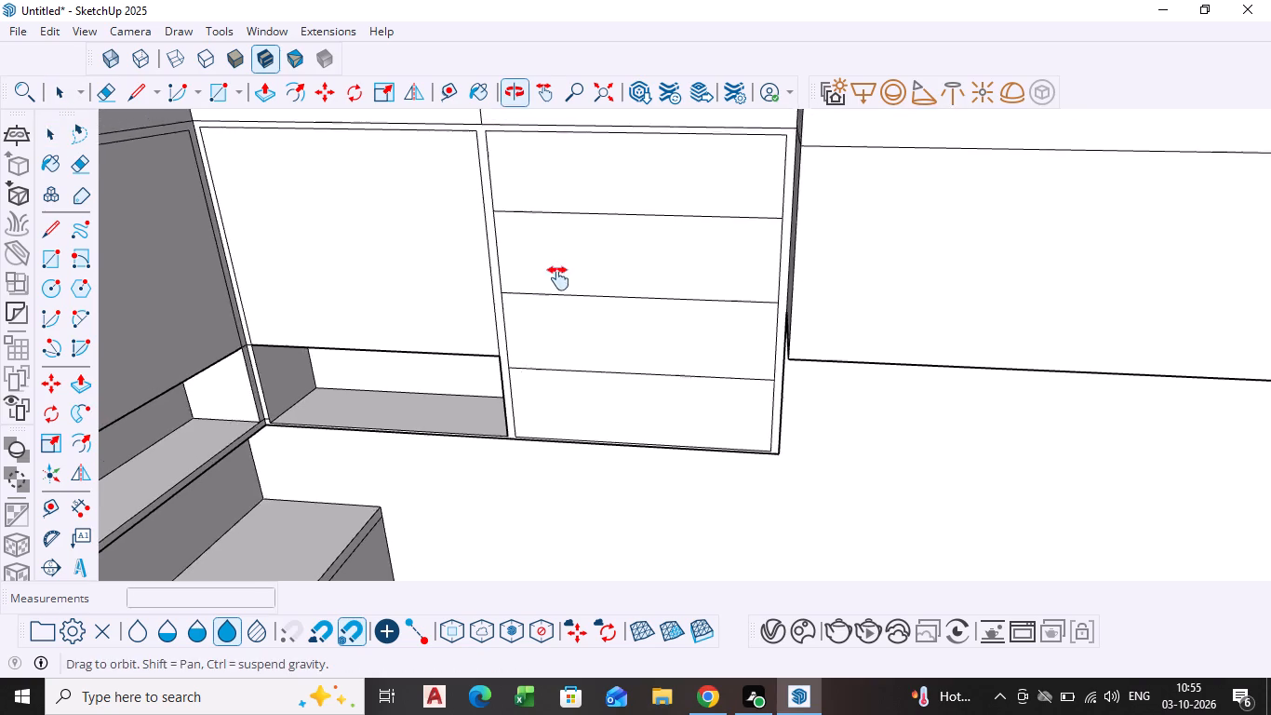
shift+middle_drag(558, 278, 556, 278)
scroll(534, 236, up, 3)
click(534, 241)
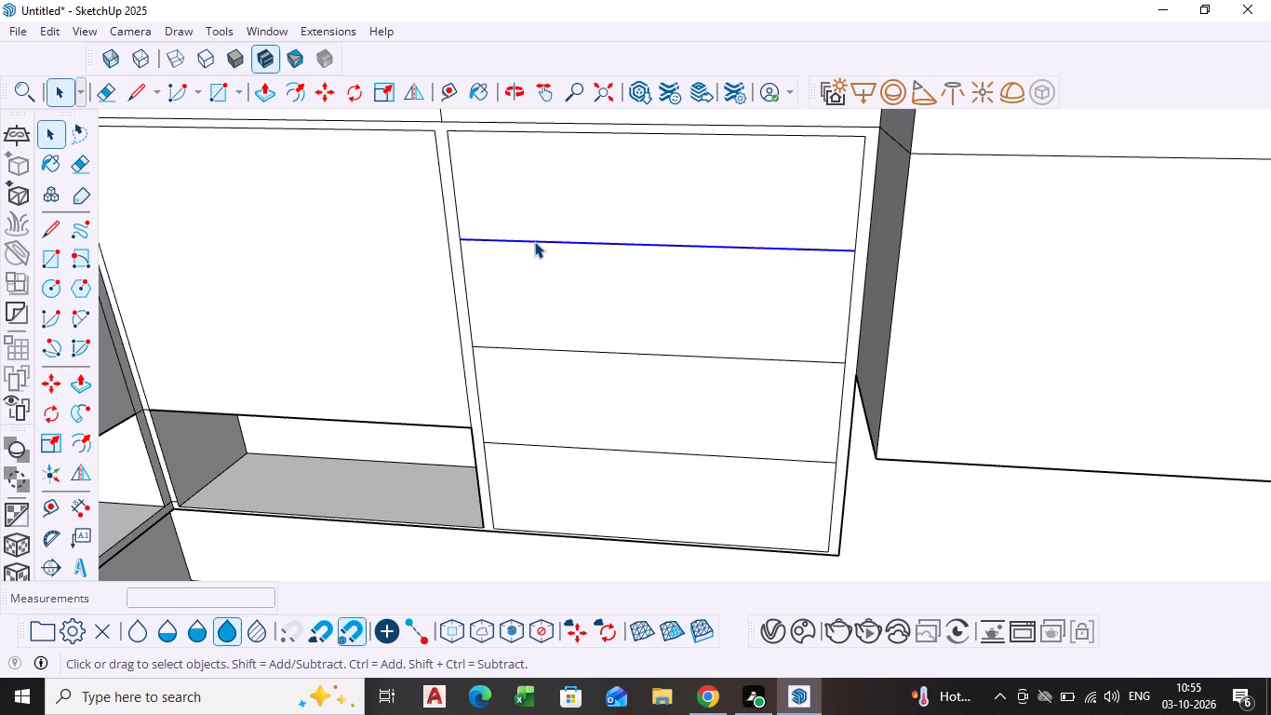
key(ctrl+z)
Copy the horizontal line a short distance below itself to outline a thin divider strip across the outer panel.
scroll(555, 241, up, 3)
key(m)
scroll(465, 247, up, 4)
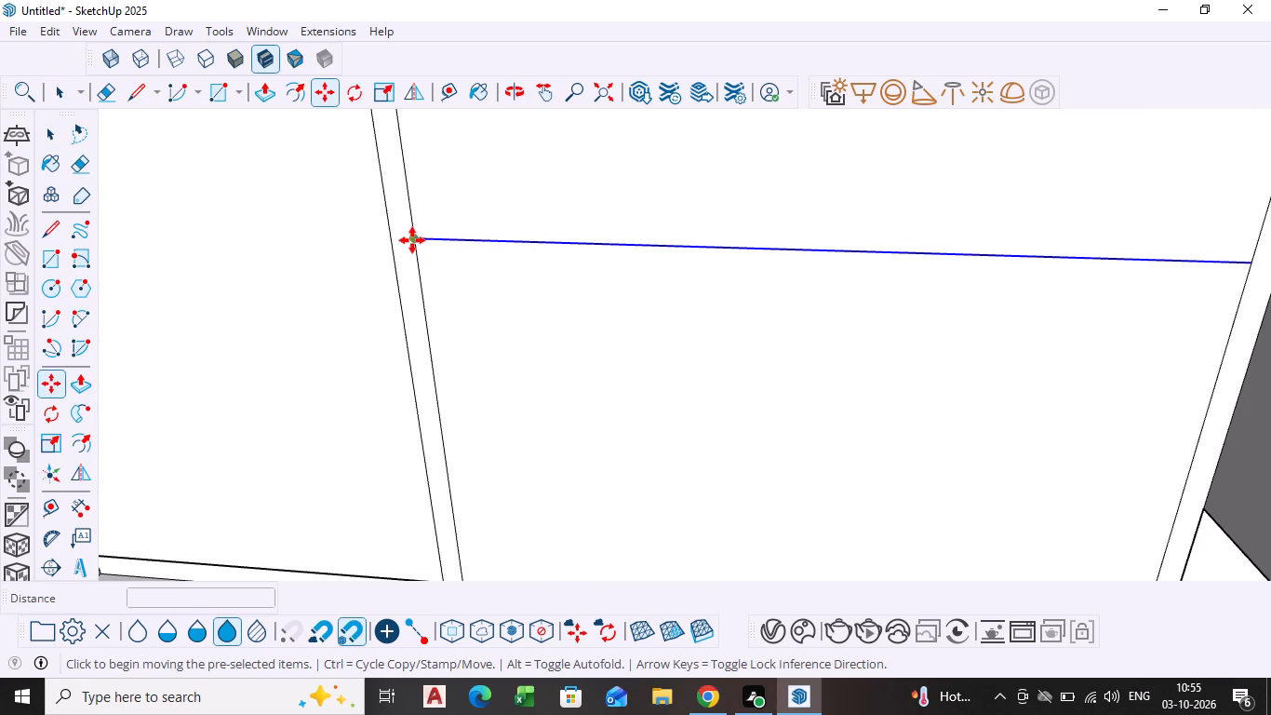
click(411, 239)
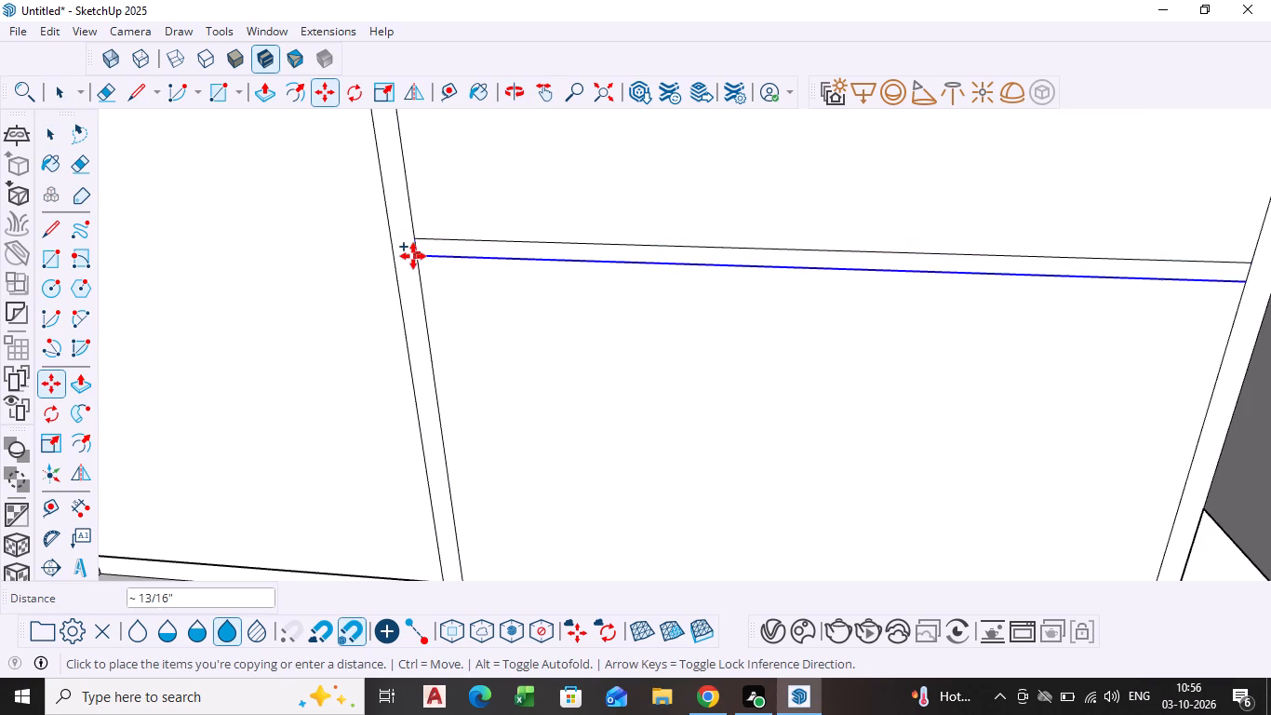
scroll(414, 252, up, 4)
click(418, 250)
key(space)
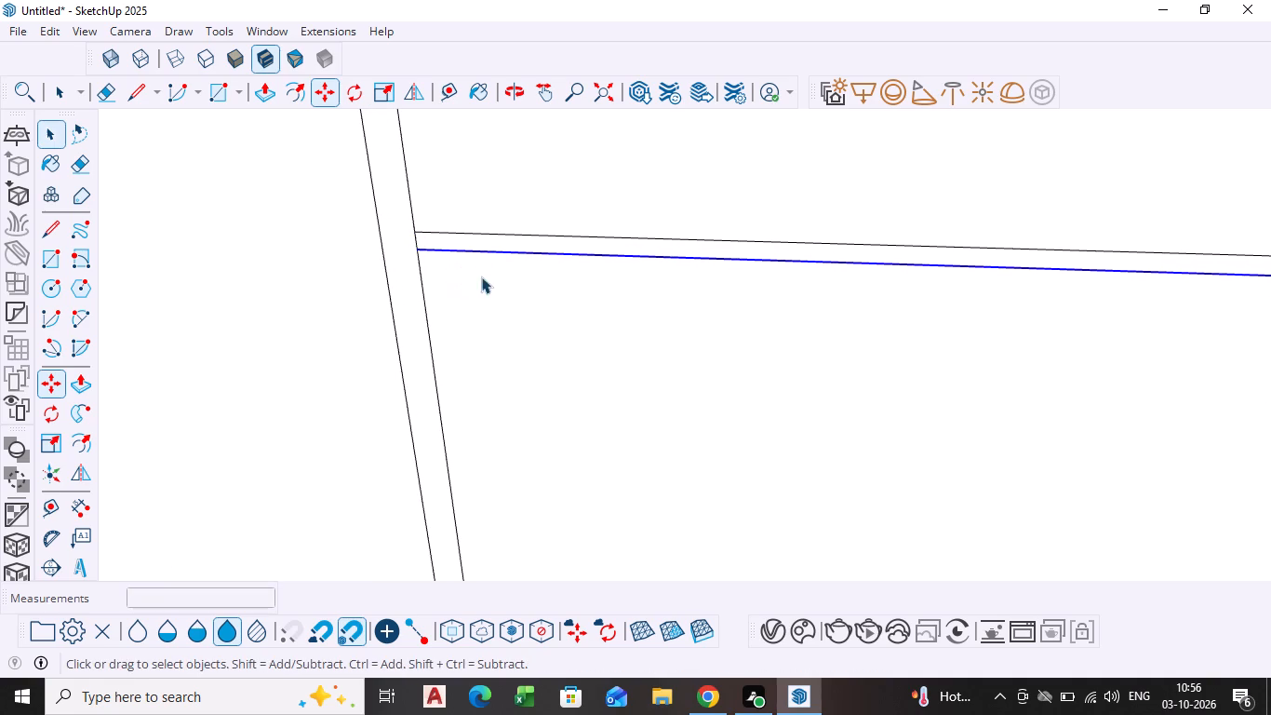
Copy both divider lines about 2' 7 7/16" down to the outer panel's bottom edge, dividing the distance into 3 equal spaces.
ctrl+click(603, 235)
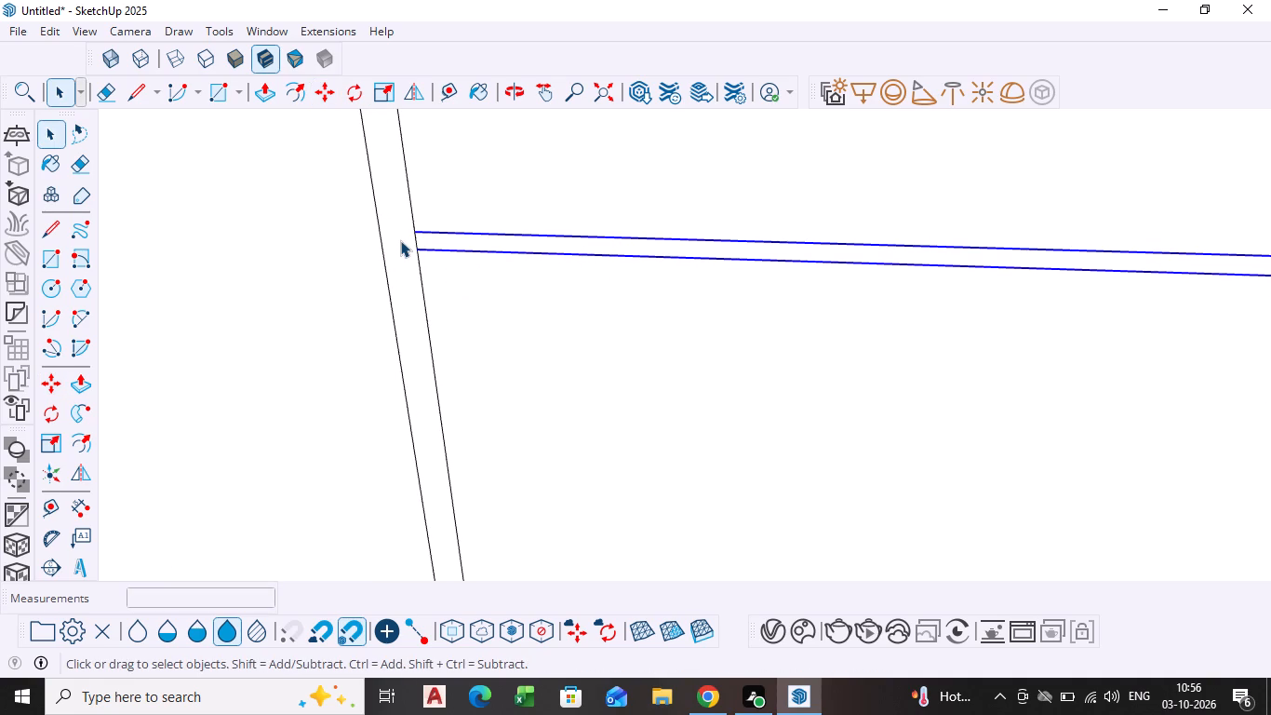
key(m)
click(414, 236)
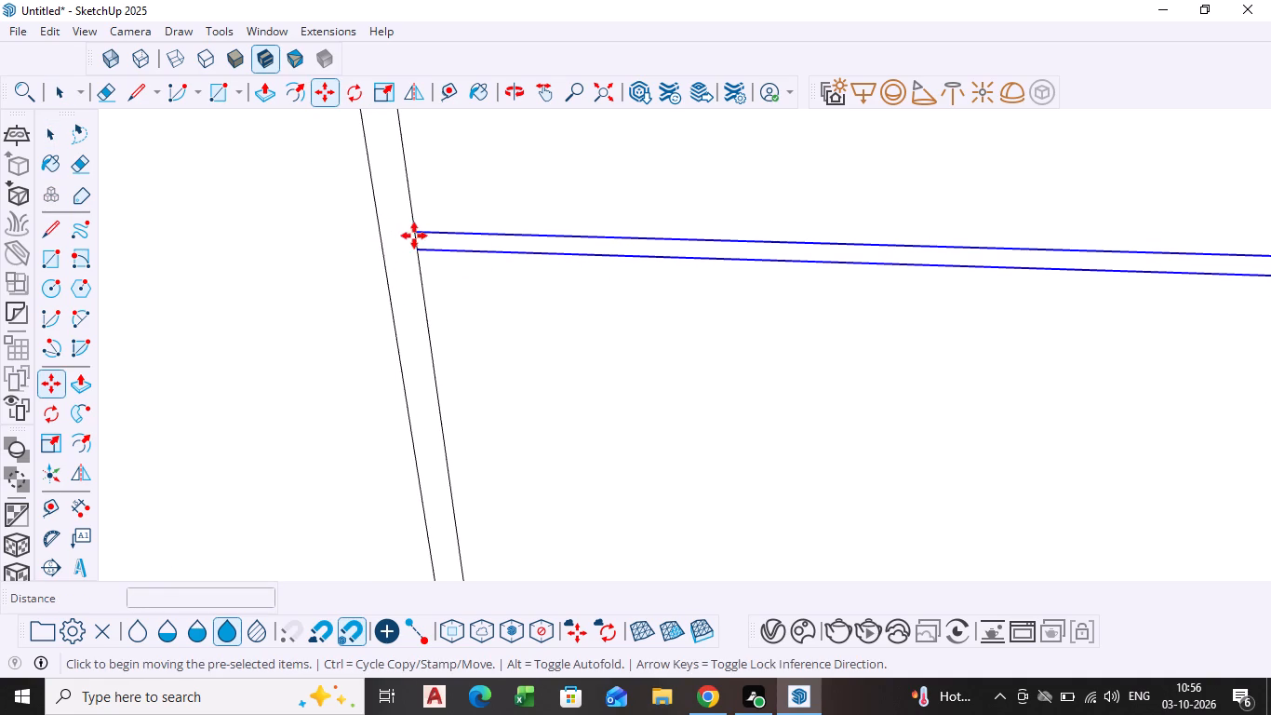
scroll(449, 384, down, 13)
shift+middle_drag(450, 406, 325, 80)
scroll(359, 223, up, 3)
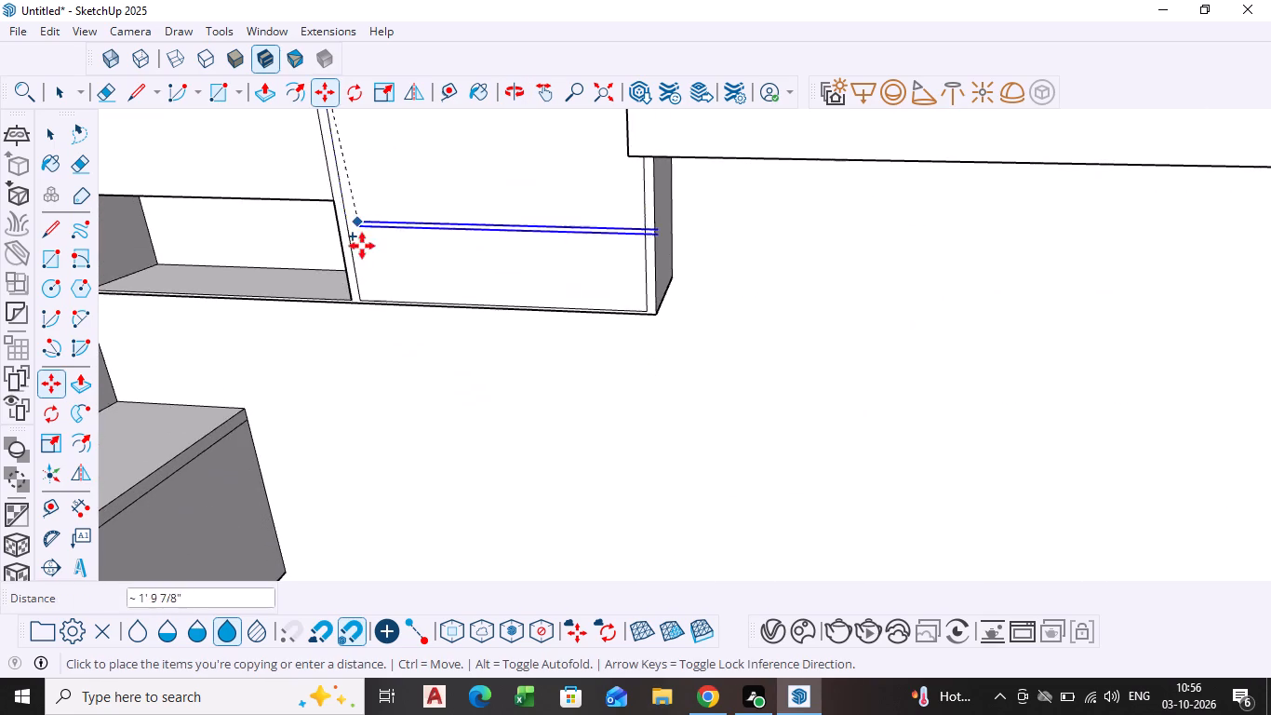
scroll(367, 298, up, 9)
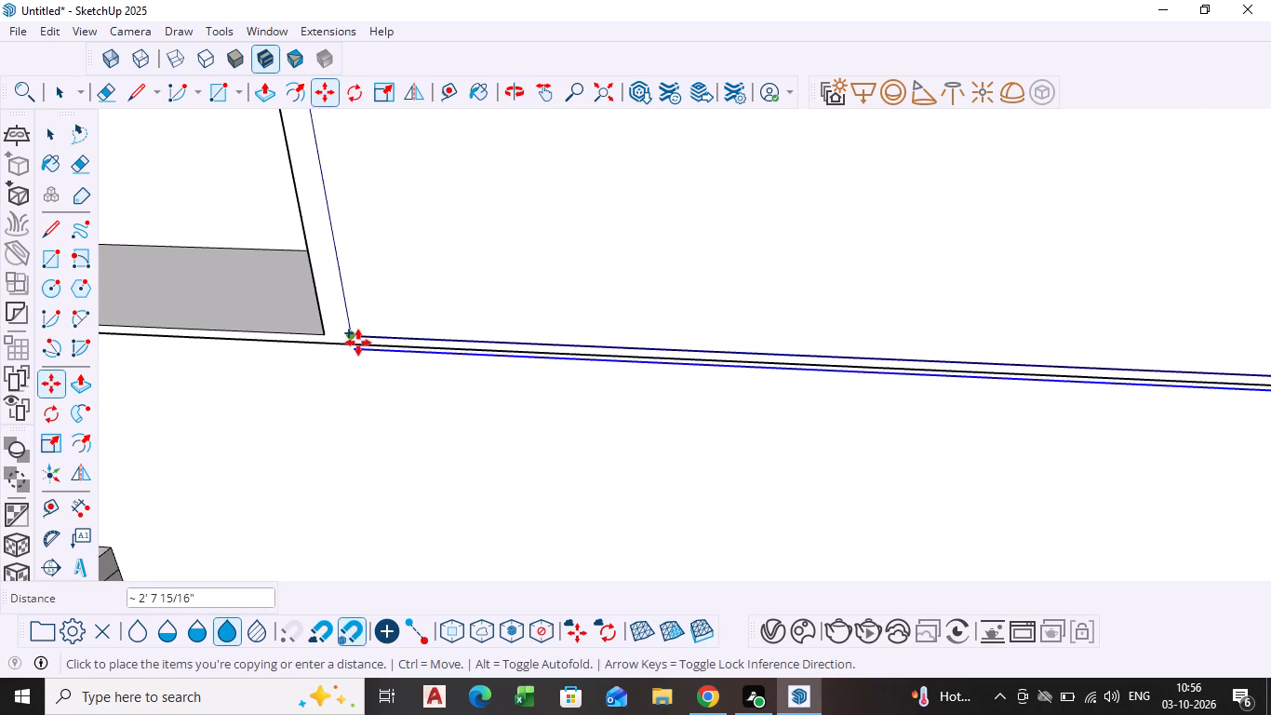
scroll(353, 331, up, 5)
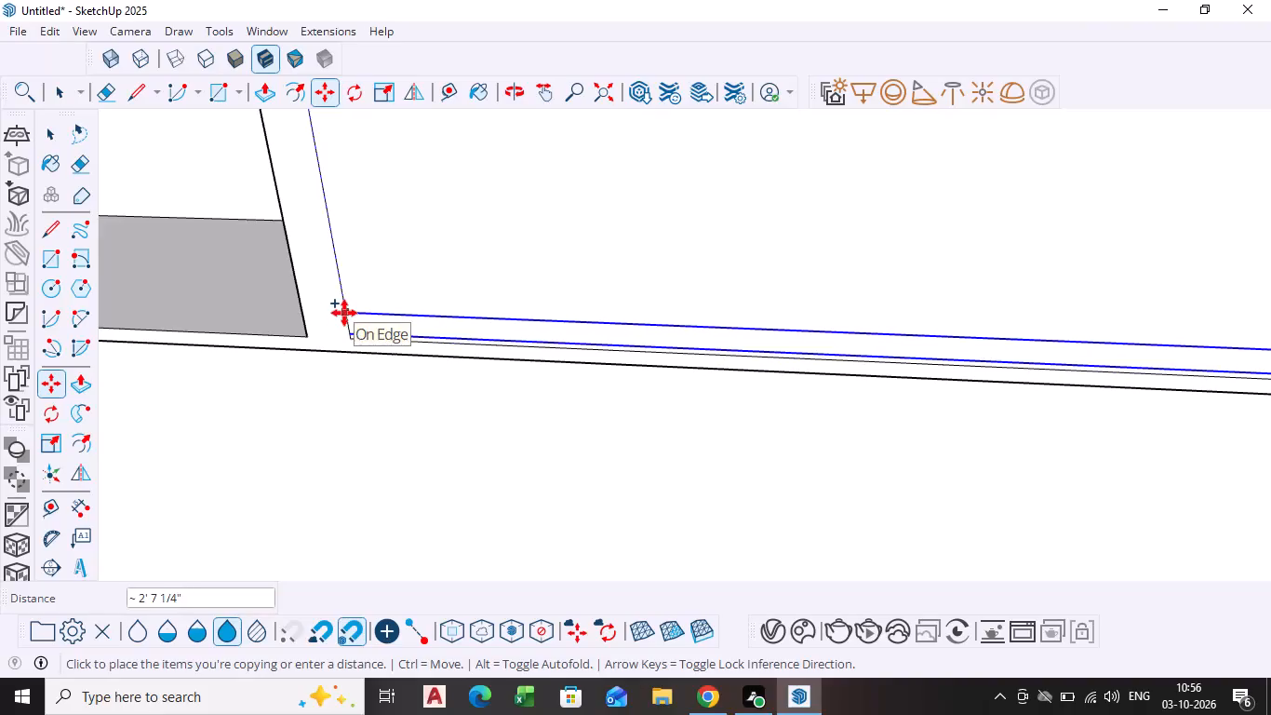
scroll(347, 316, up, 4)
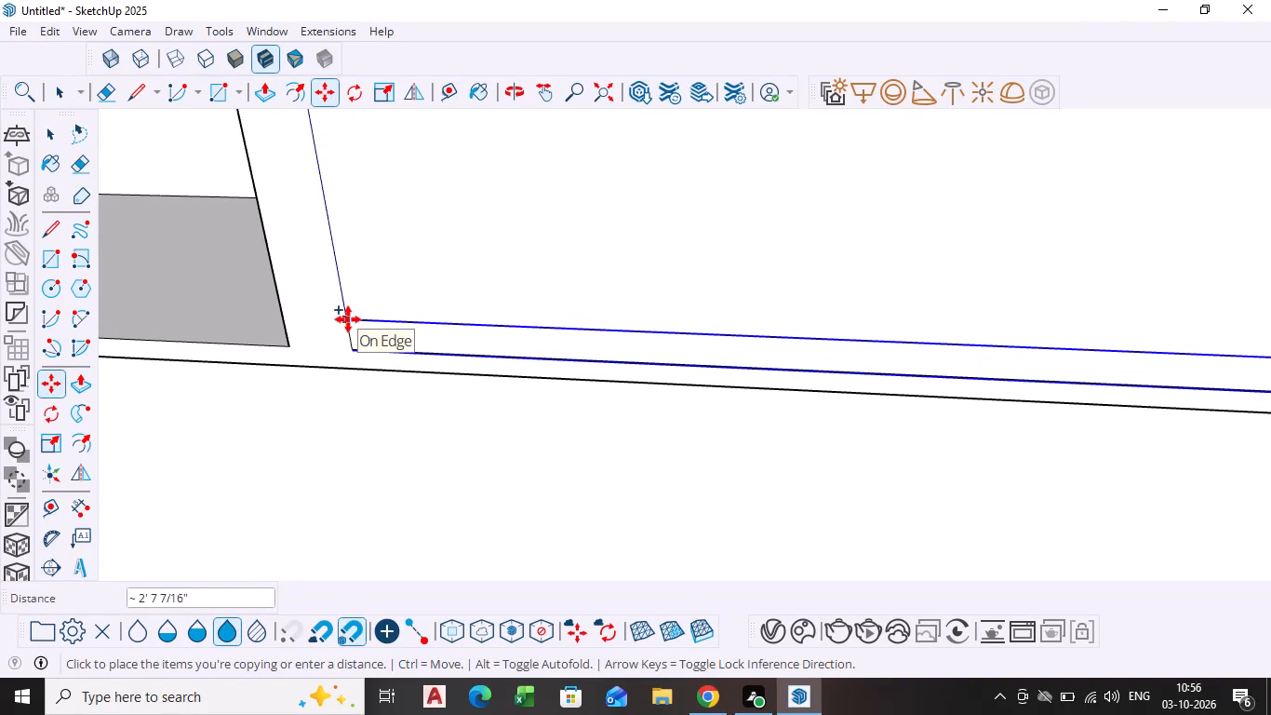
scroll(344, 317, up, 4)
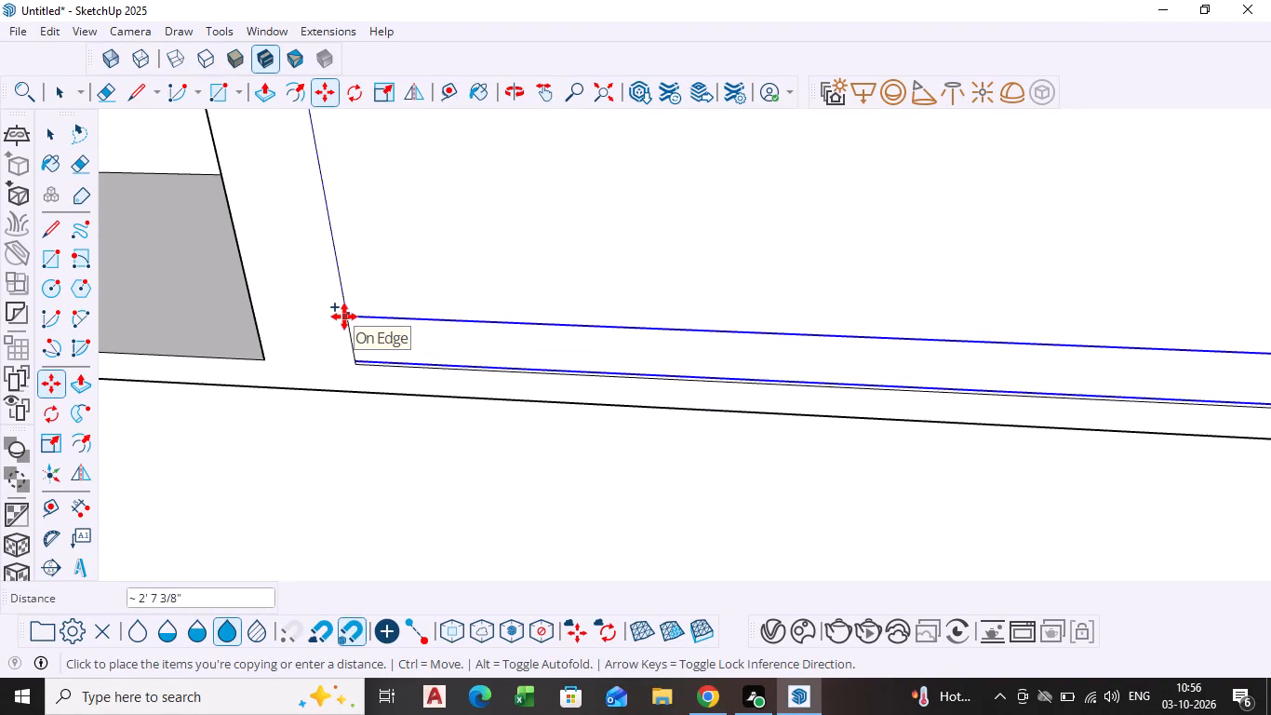
click(347, 321)
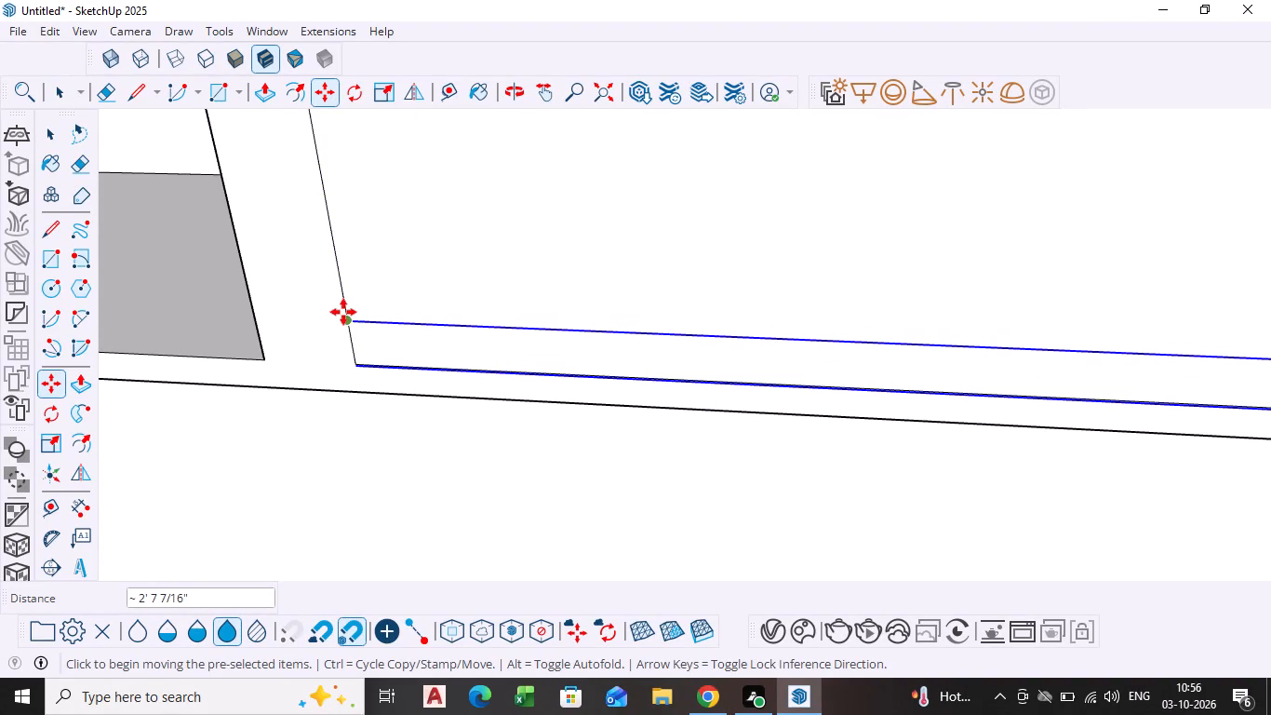
key(slash)
key(3)
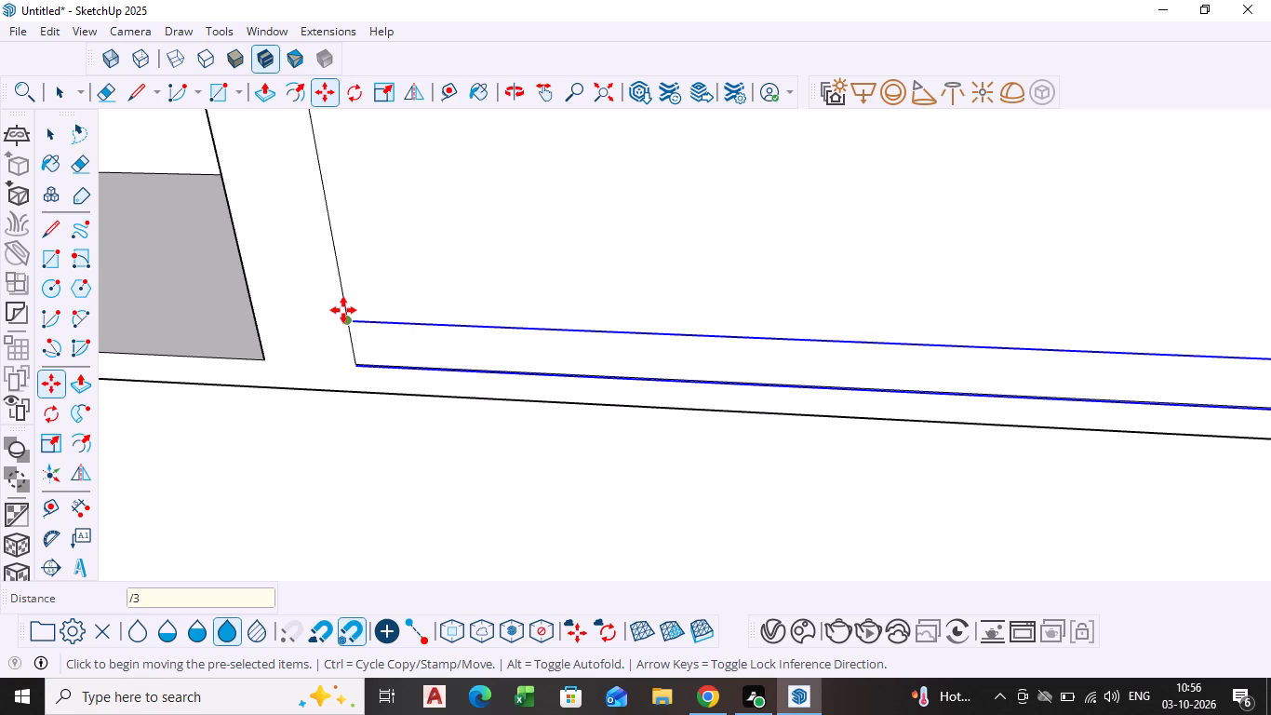
key(Return)
scroll(368, 288, down, 20)
scroll(368, 288, down, 4)
scroll(935, 302, down, 7)
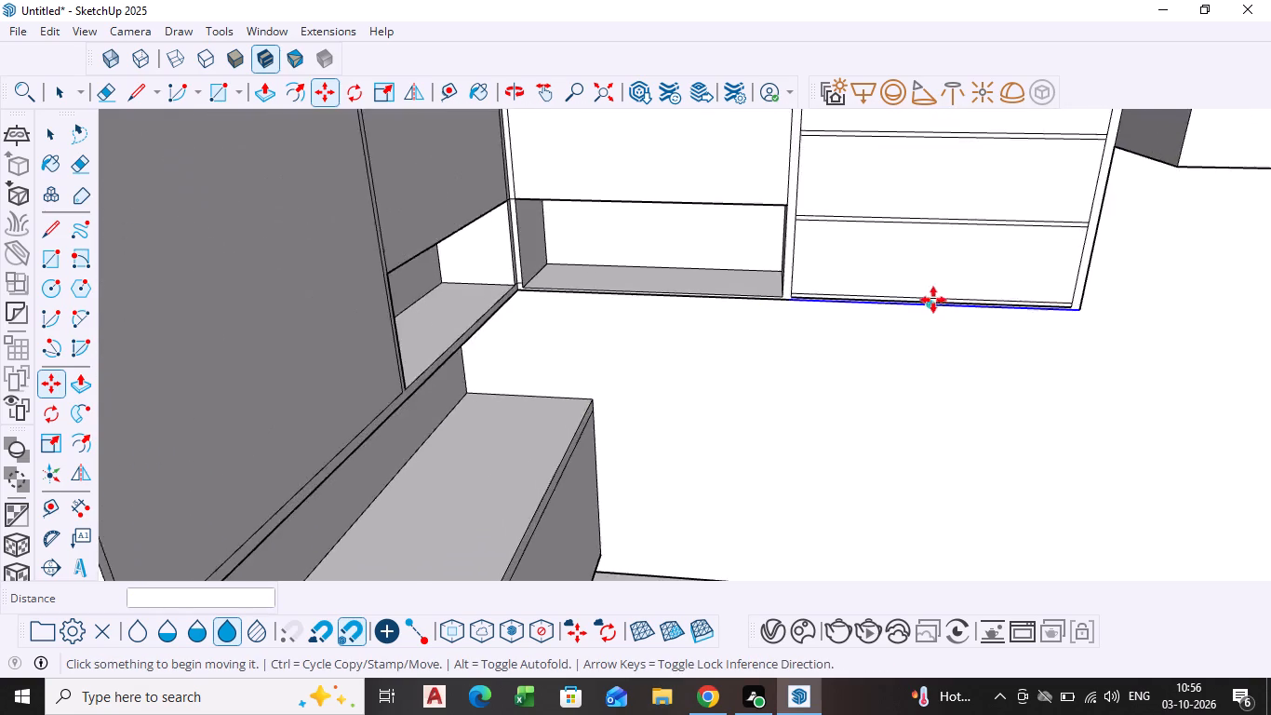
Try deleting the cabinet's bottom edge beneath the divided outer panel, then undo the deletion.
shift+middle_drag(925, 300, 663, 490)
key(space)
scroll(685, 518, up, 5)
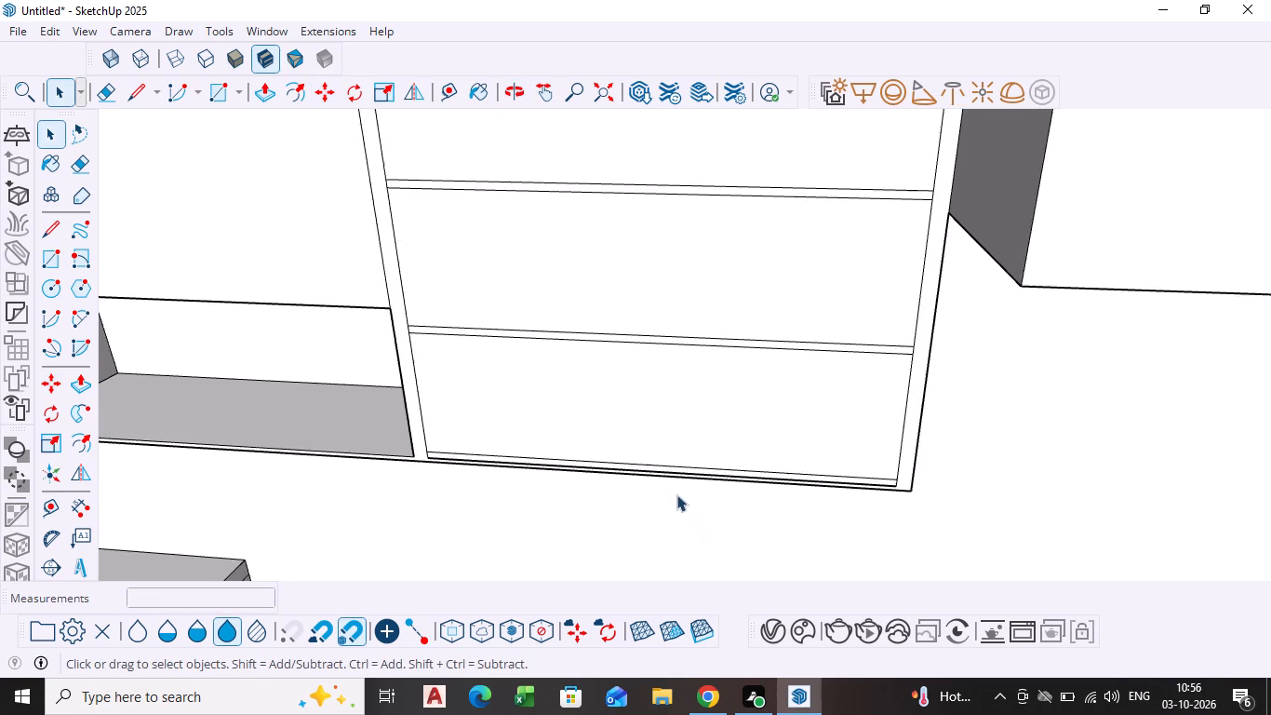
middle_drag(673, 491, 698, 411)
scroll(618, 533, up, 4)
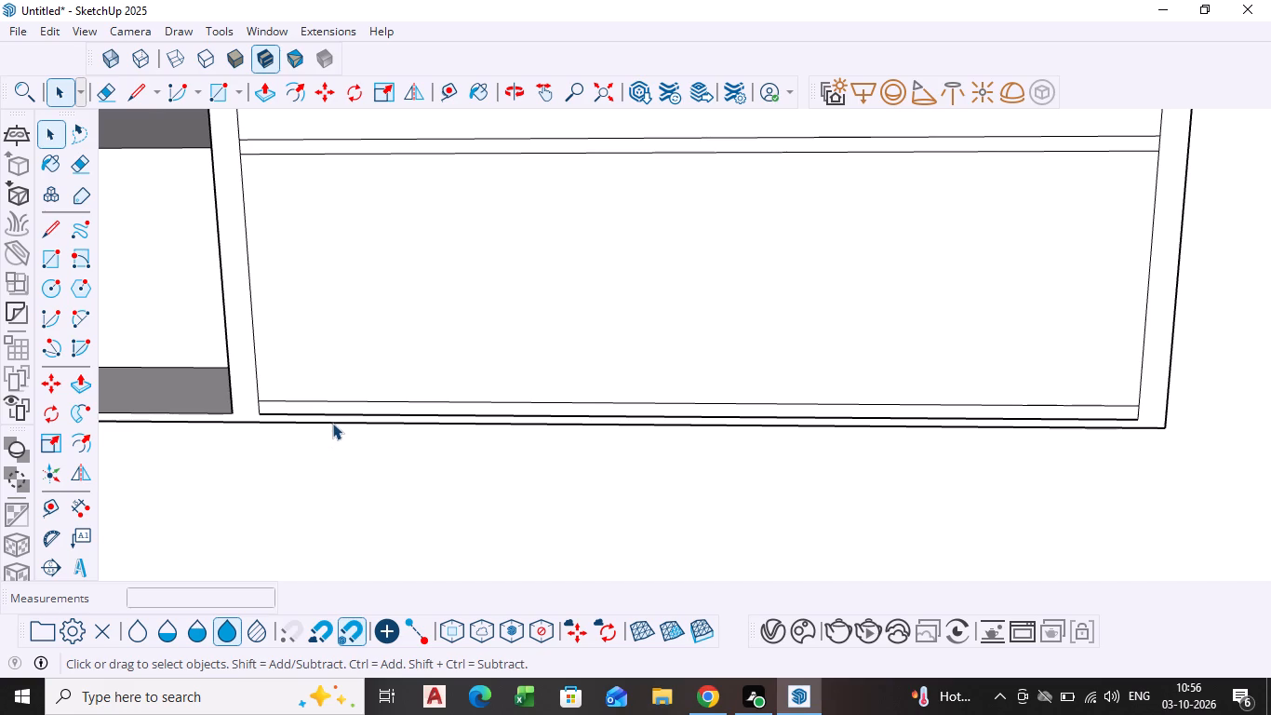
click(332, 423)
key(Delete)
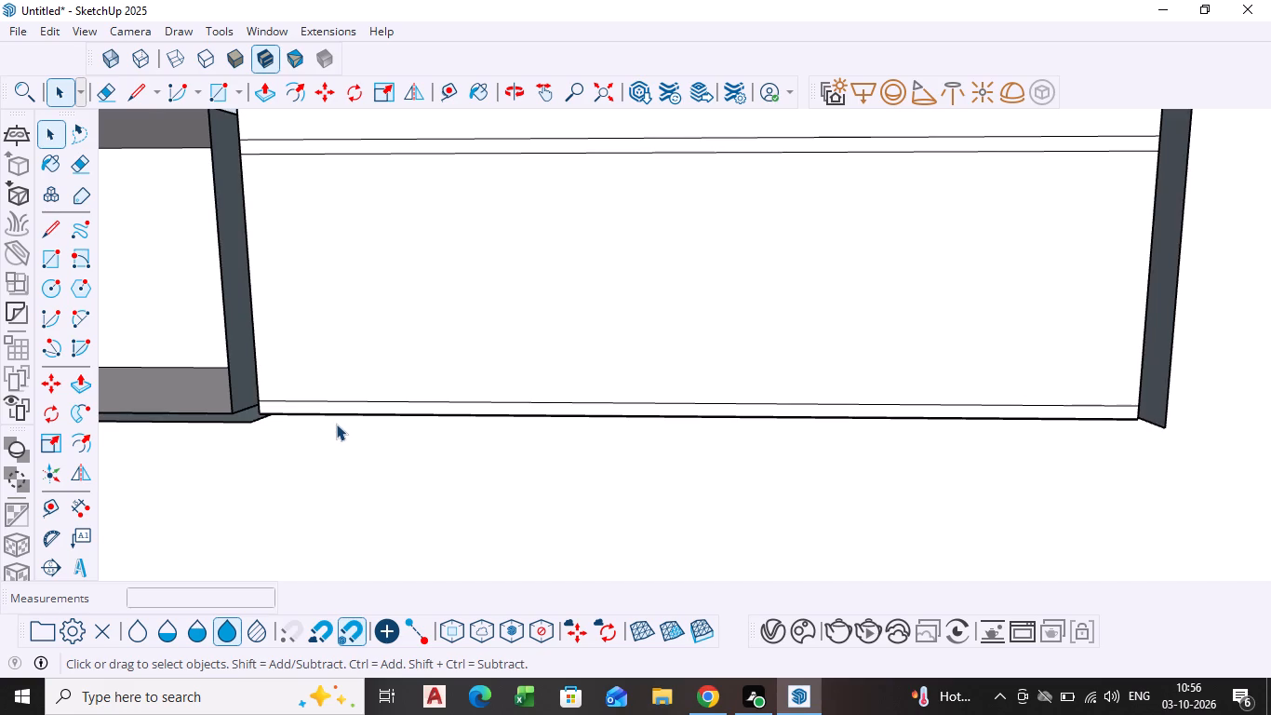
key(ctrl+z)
Delete the surplus horizontal divider line just above the outer panel's bottom edge.
scroll(528, 316, down, 13)
scroll(562, 357, up, 2)
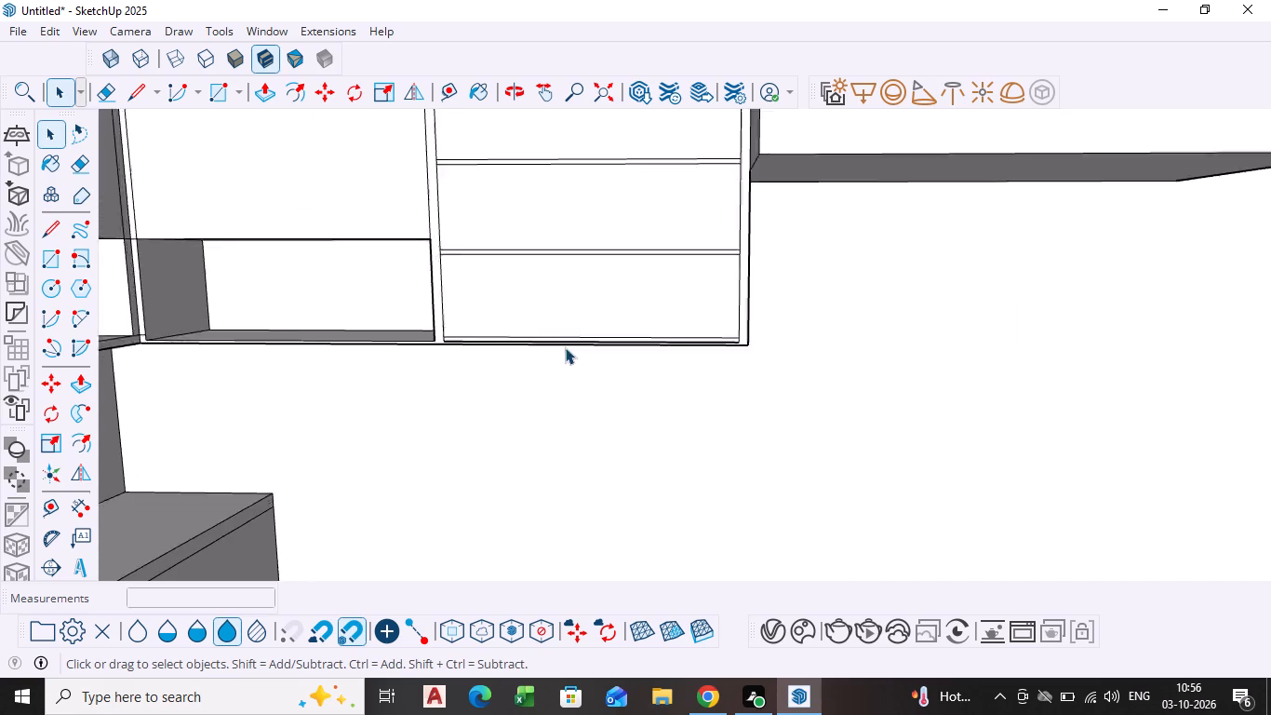
scroll(565, 347, up, 6)
click(488, 323)
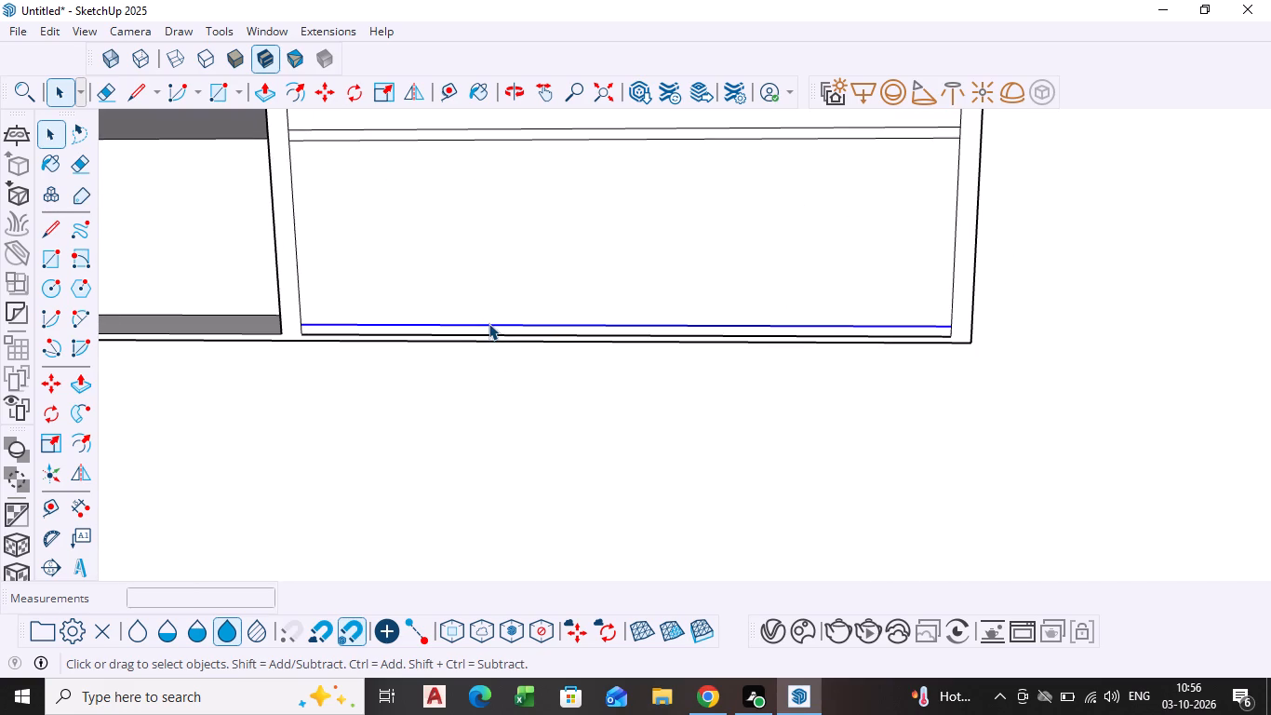
key(Delete)
Delete the short vertical end segments of the outer panel's upper two divider strips so they merge with the surrounding frame.
scroll(539, 301, down, 13)
shift+middle_drag(545, 283, 462, 413)
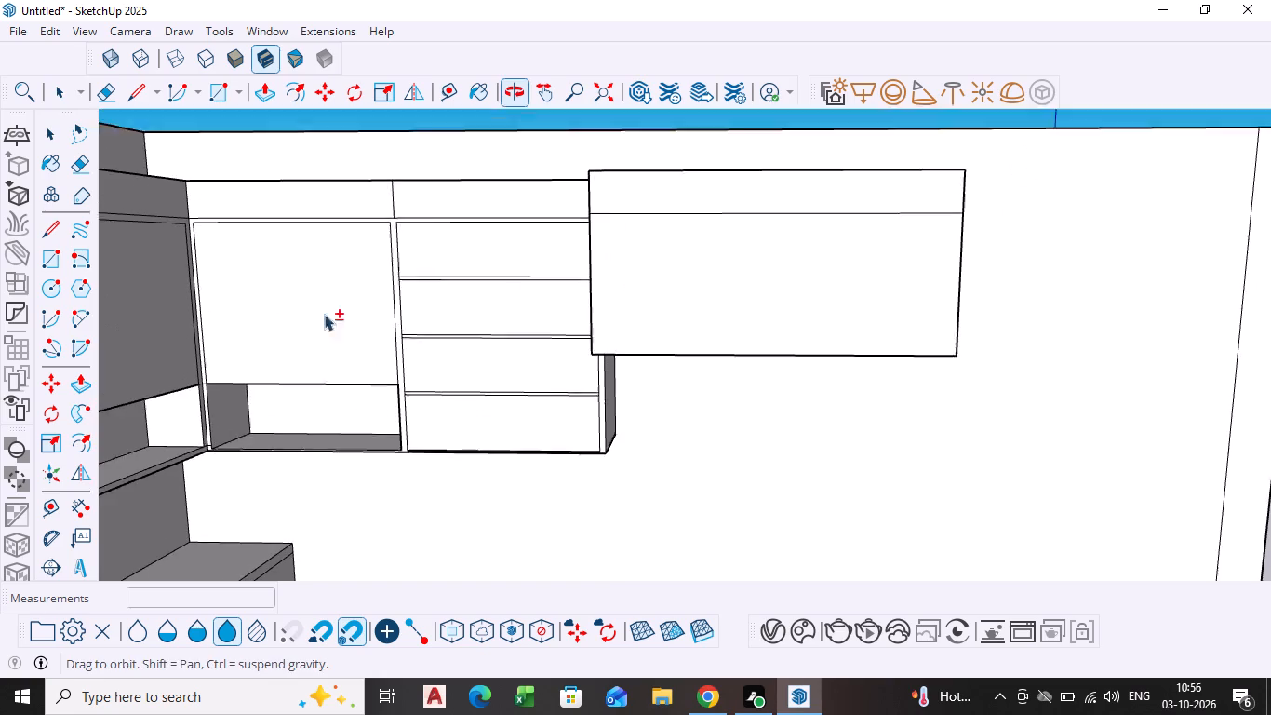
scroll(398, 219, up, 14)
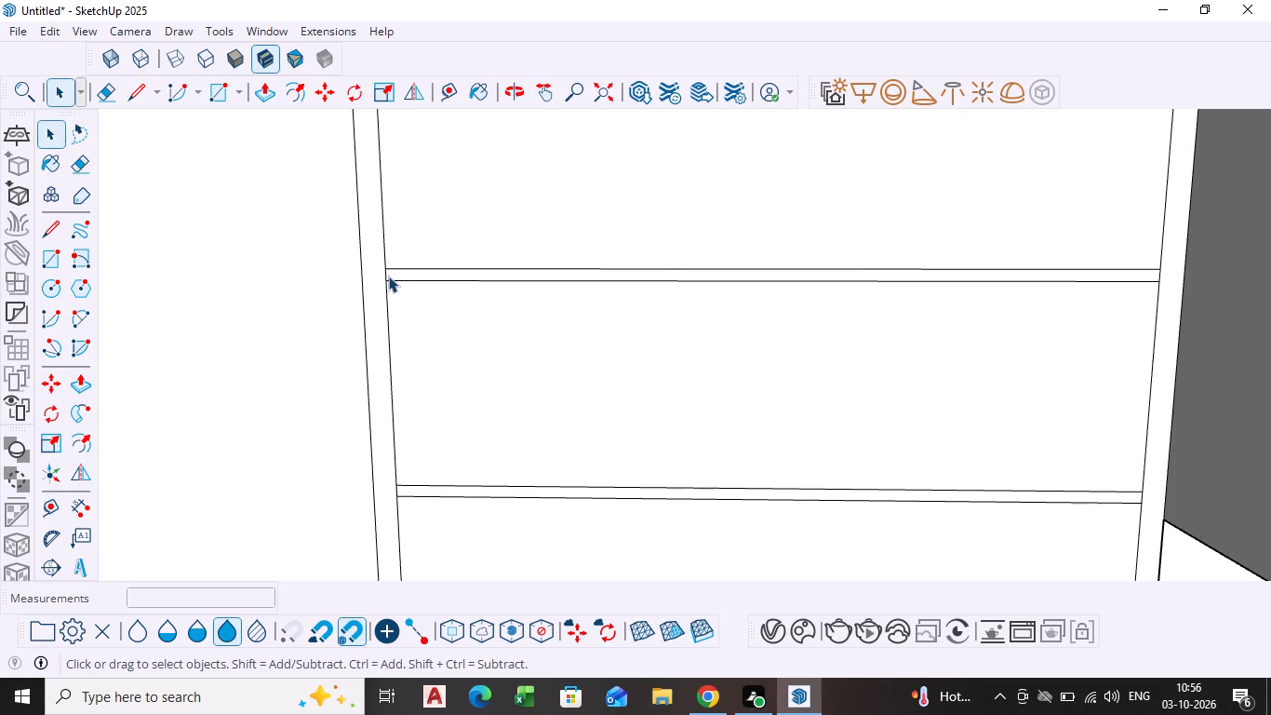
click(386, 274)
key(Delete)
click(395, 493)
key(Delete)
click(1160, 274)
key(Delete)
click(1139, 492)
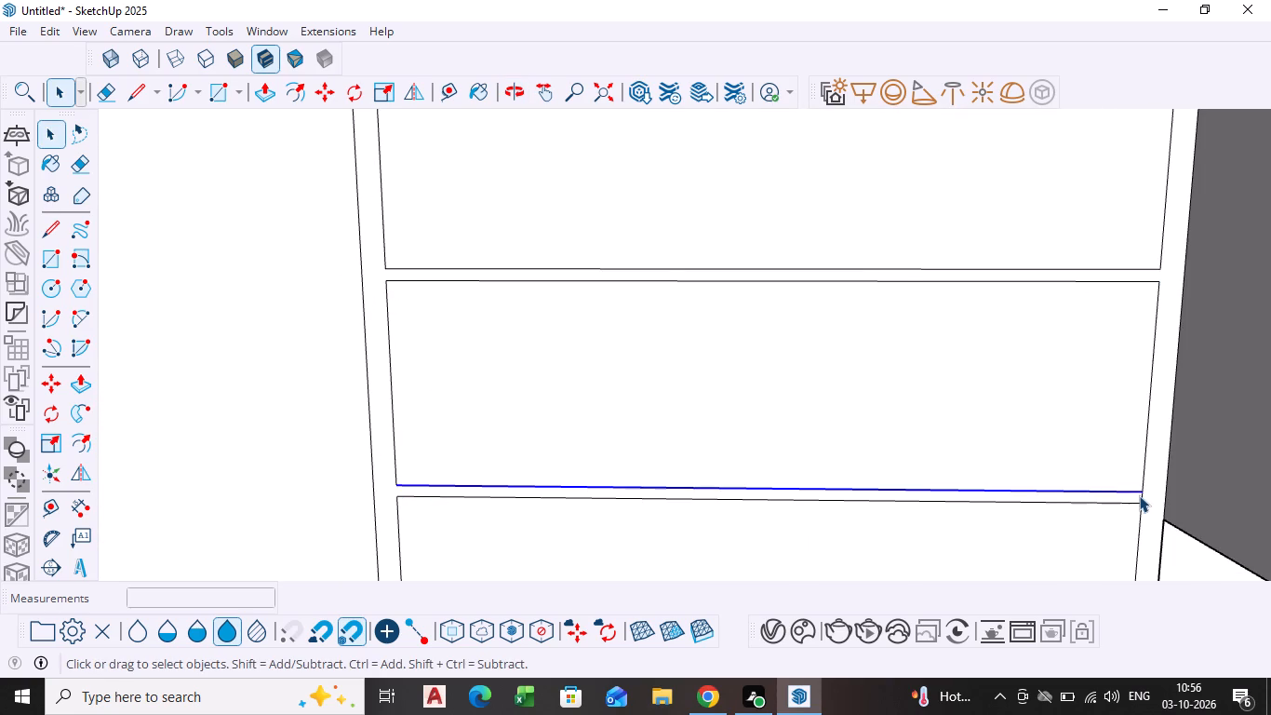
click(1141, 497)
key(Delete)
Delete the short vertical segments at both ends of the outer panel's lowest divider strip to join it to the frame.
scroll(1107, 462, down, 15)
middle_drag(1043, 464, 1036, 464)
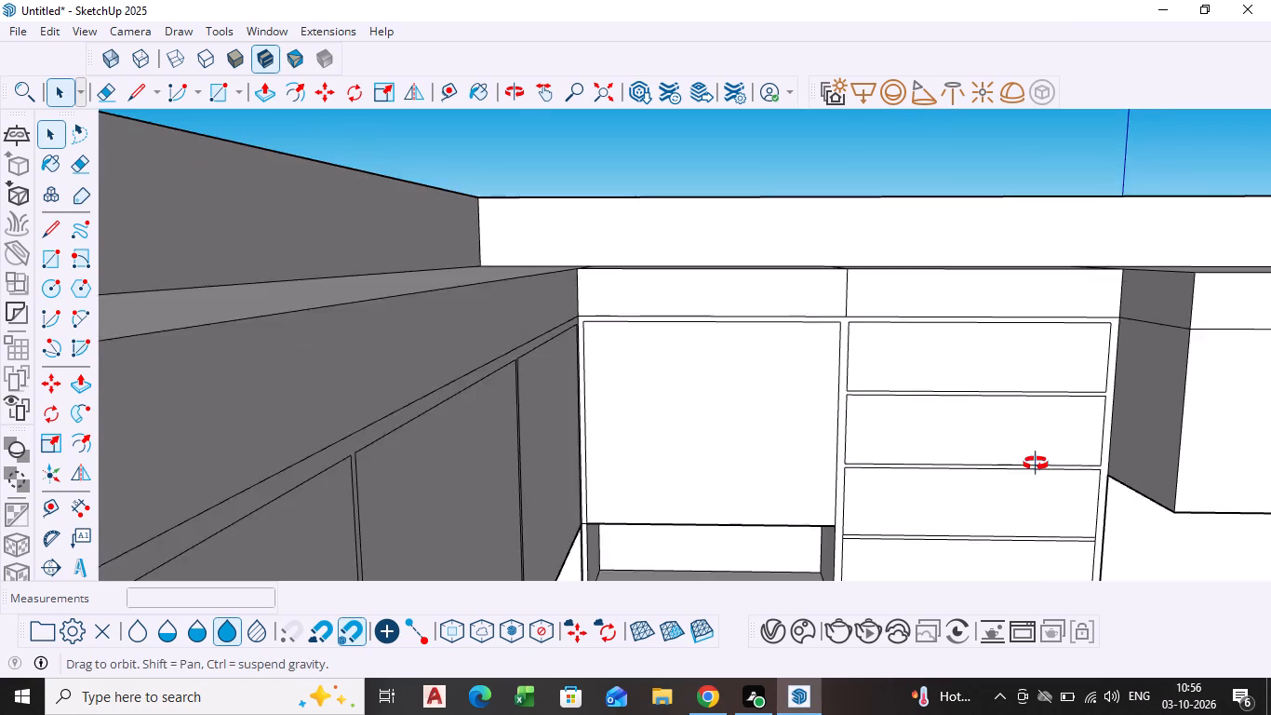
middle_drag(1036, 464, 968, 416)
scroll(881, 499, up, 8)
click(818, 543)
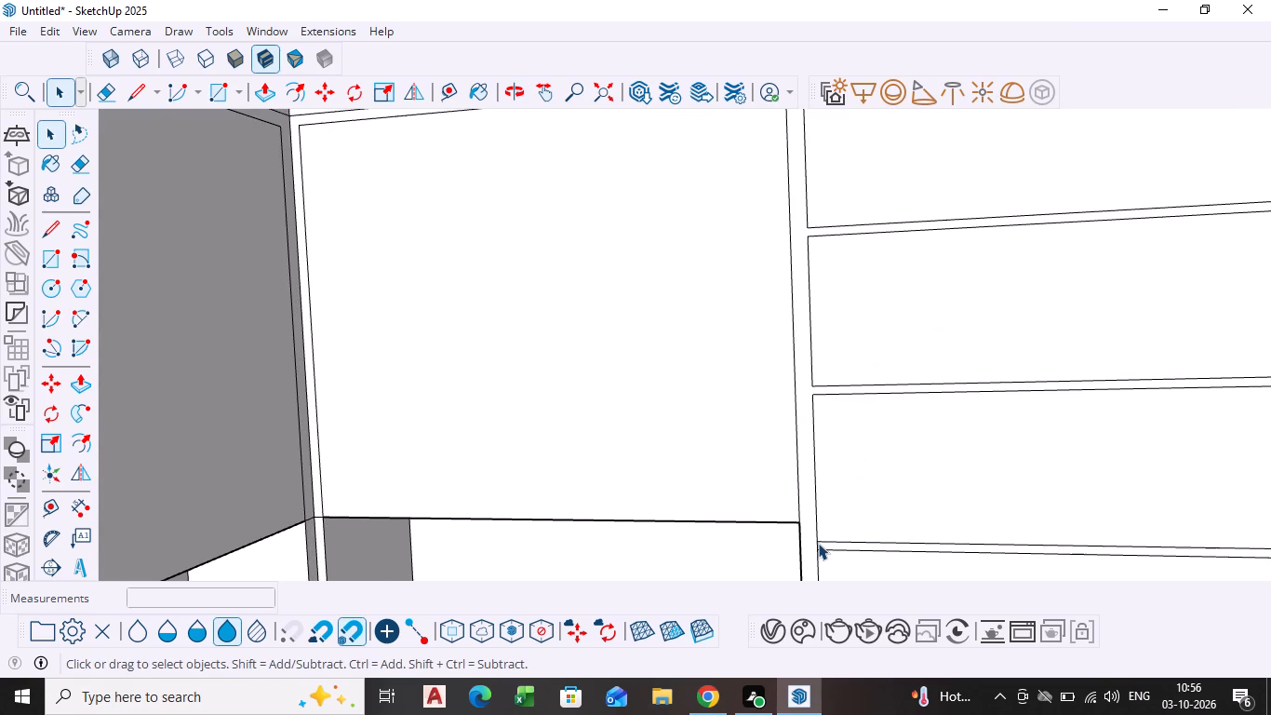
click(817, 547)
click(817, 547)
scroll(822, 546, up, 3)
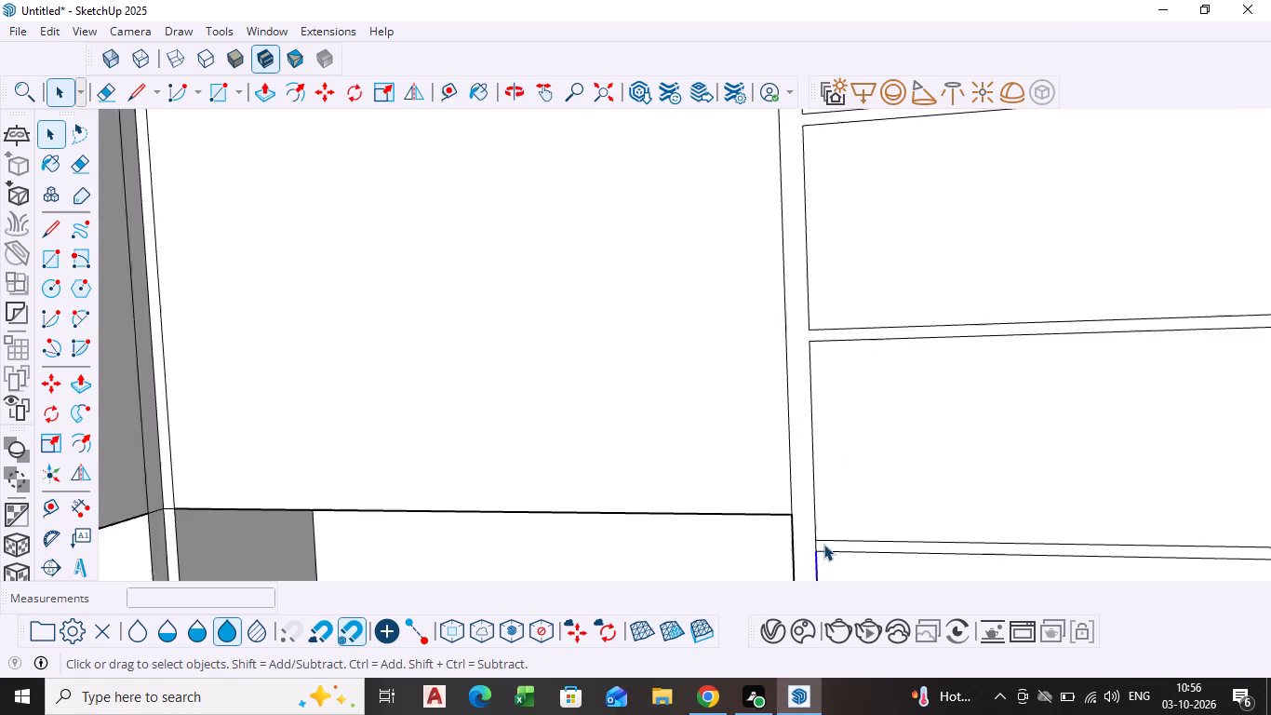
scroll(823, 544, up, 2)
click(815, 546)
key(Delete)
scroll(997, 470, down, 3)
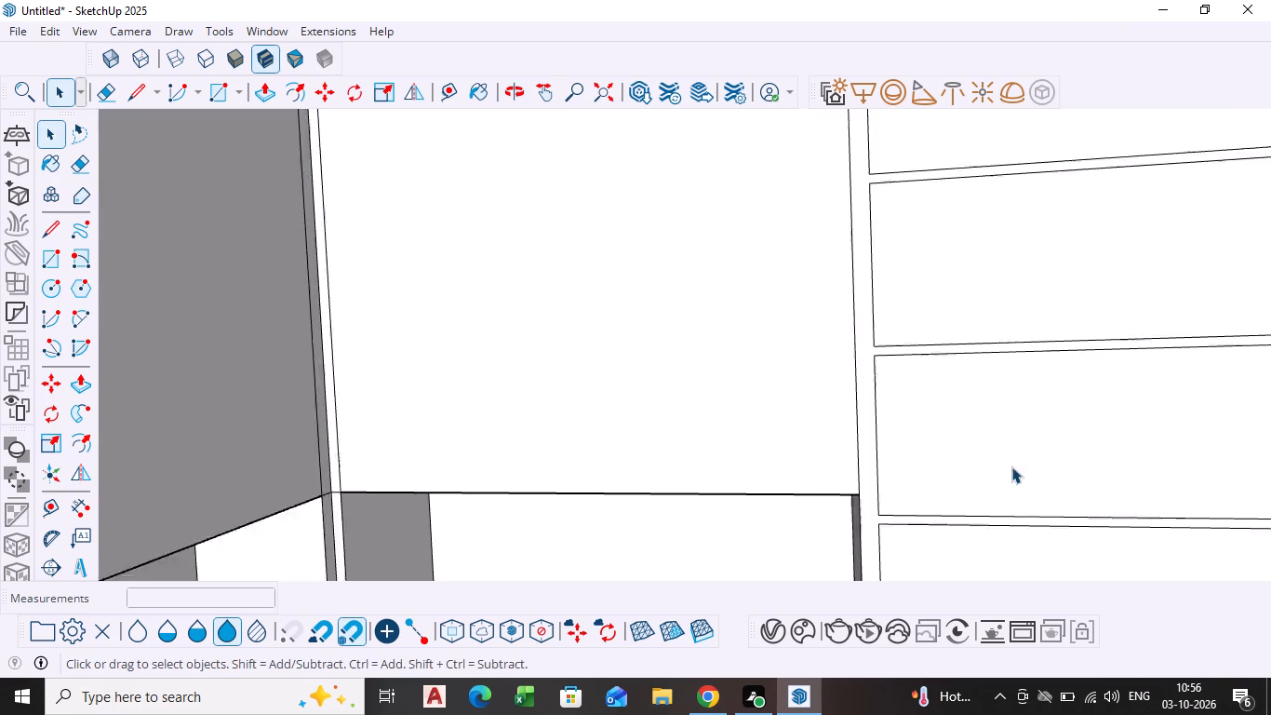
scroll(1011, 466, down, 10)
shift+middle_drag(1077, 441, 582, 403)
scroll(738, 437, up, 7)
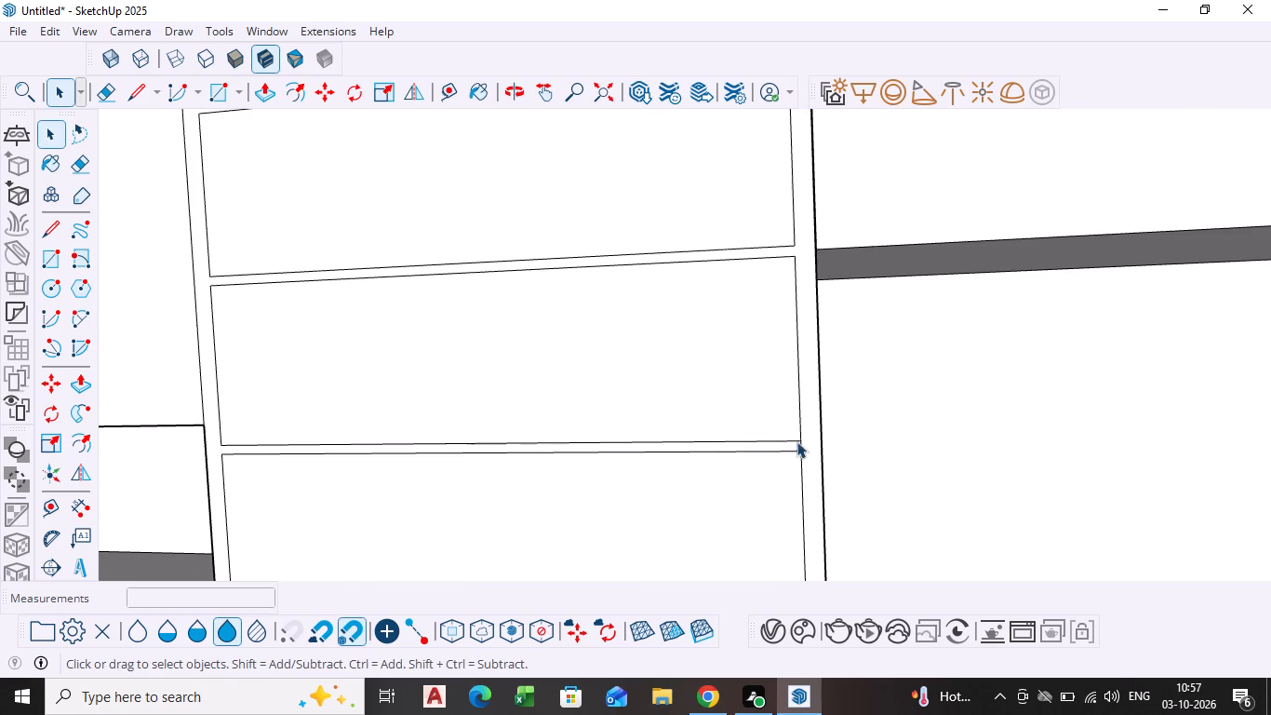
click(802, 448)
key(Delete)
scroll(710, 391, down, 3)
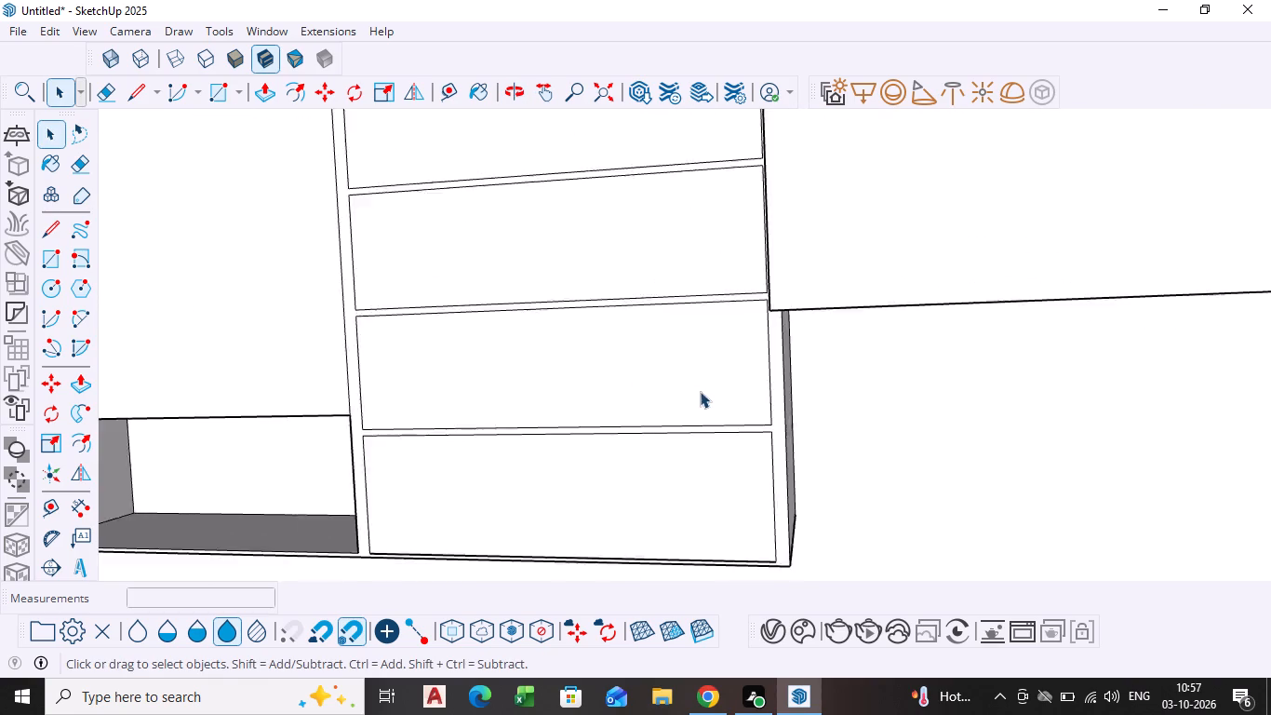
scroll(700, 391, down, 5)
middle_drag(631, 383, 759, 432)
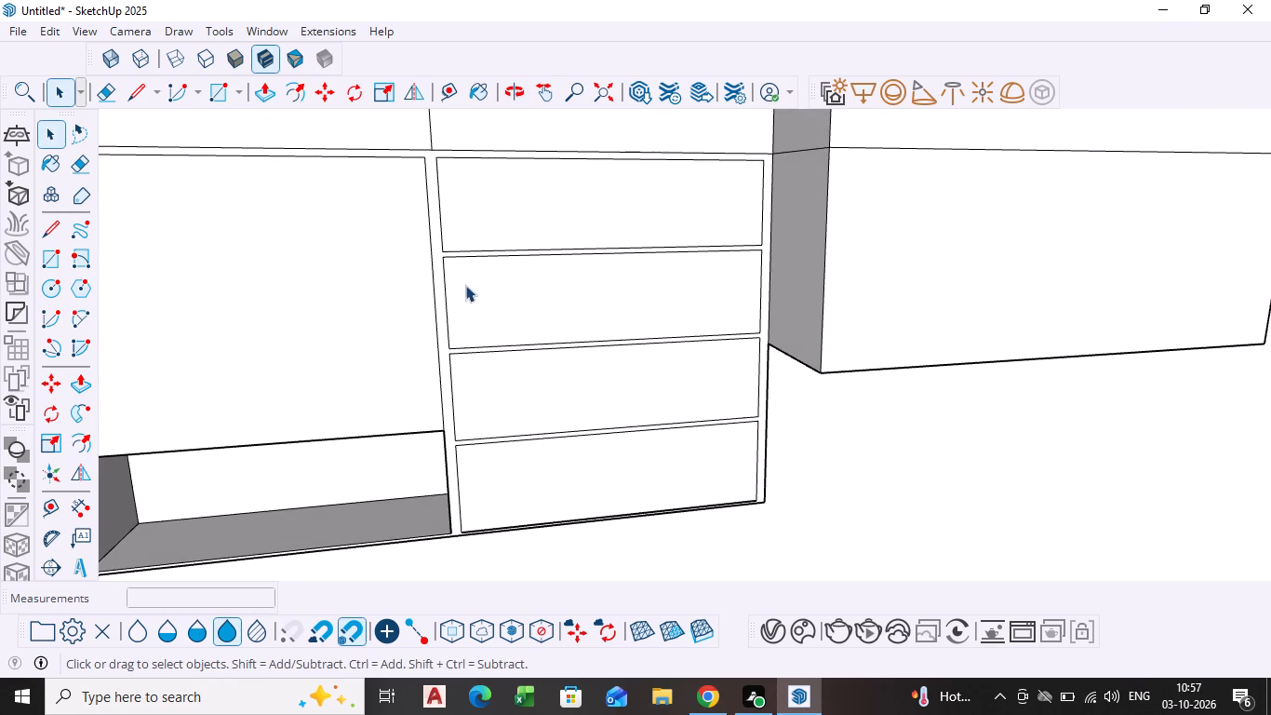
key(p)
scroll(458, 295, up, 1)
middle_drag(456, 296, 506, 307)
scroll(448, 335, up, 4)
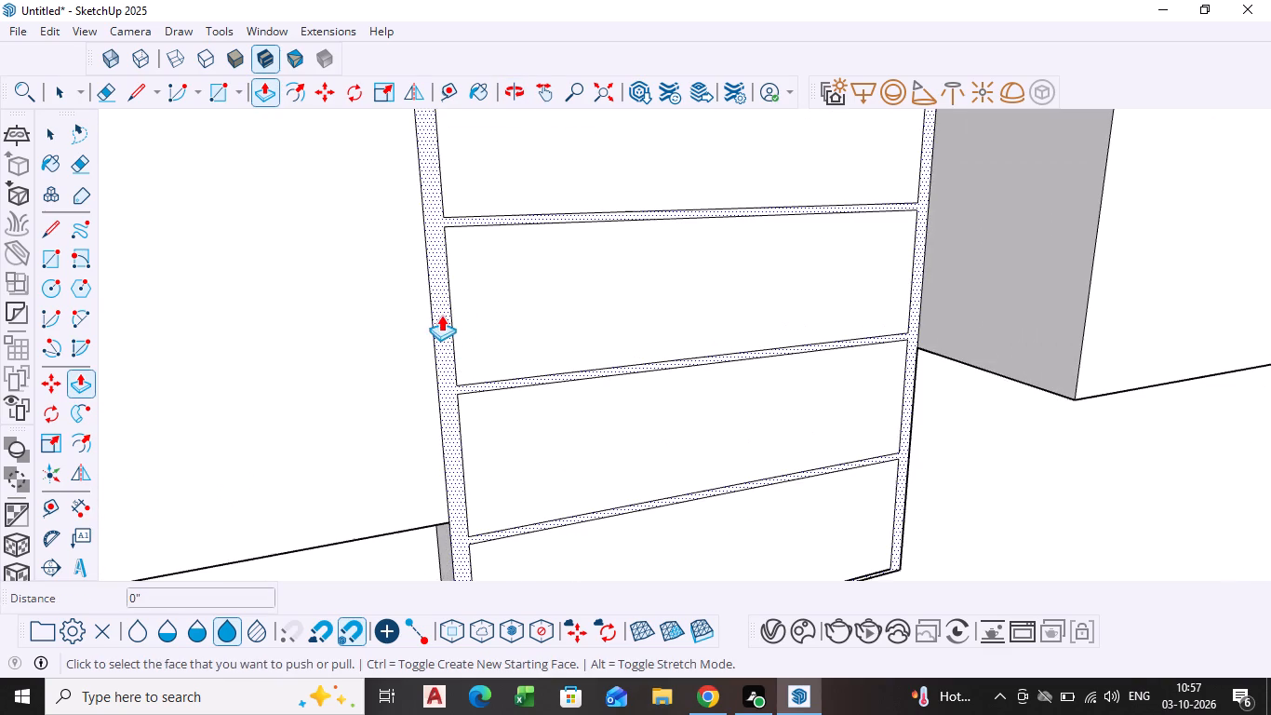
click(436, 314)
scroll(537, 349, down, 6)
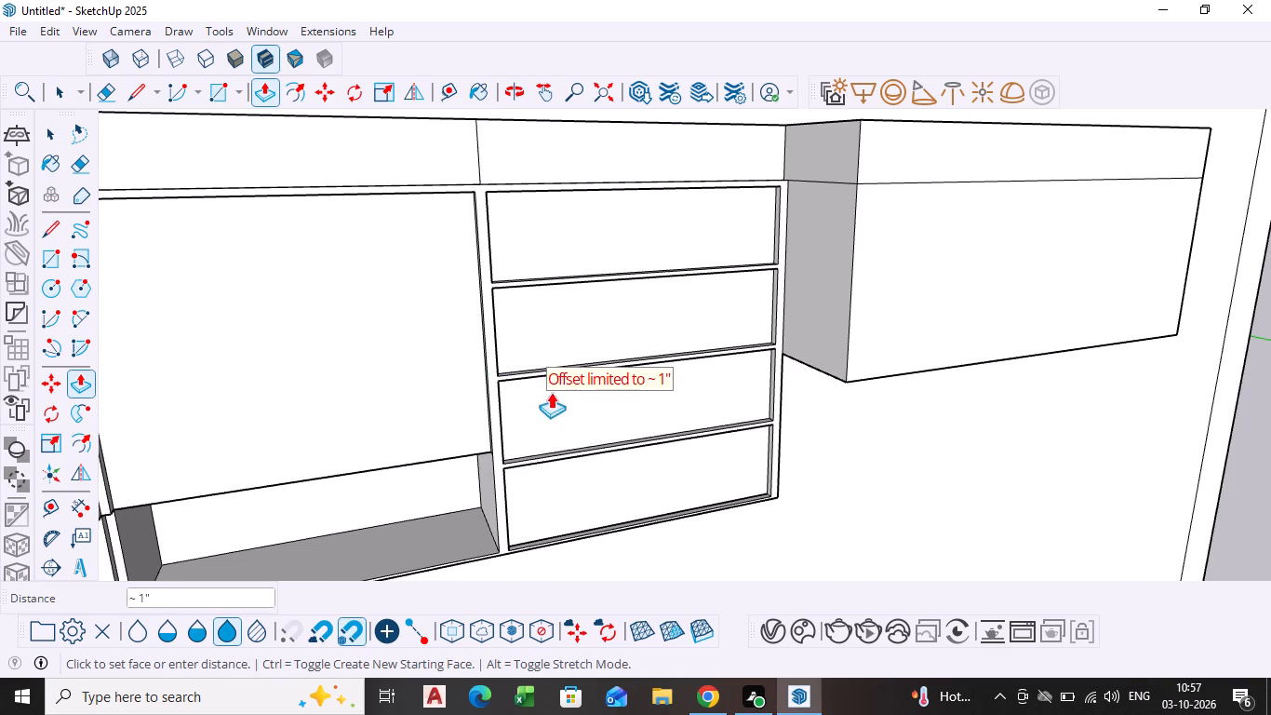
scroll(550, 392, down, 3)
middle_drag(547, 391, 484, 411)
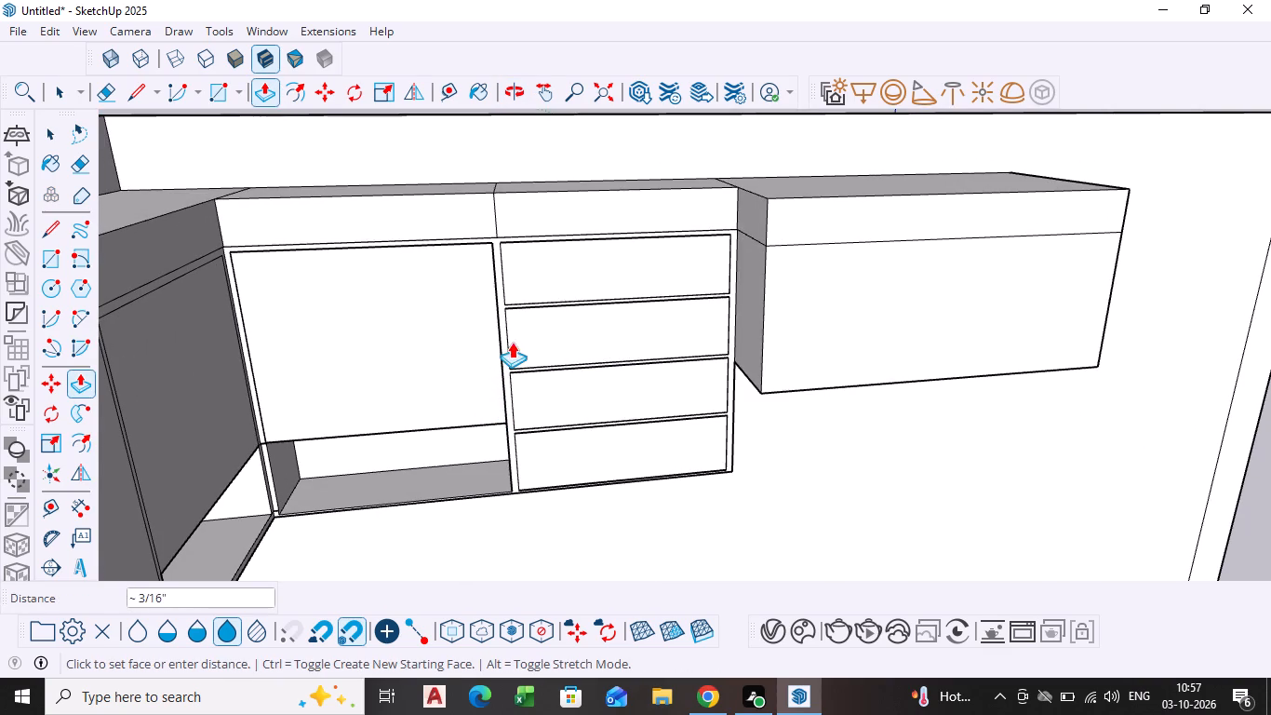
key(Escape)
Push the outer panel's top compartment inward about 1' 1/8" and the second compartment inward about 1' 1".
middle_drag(692, 432, 564, 472)
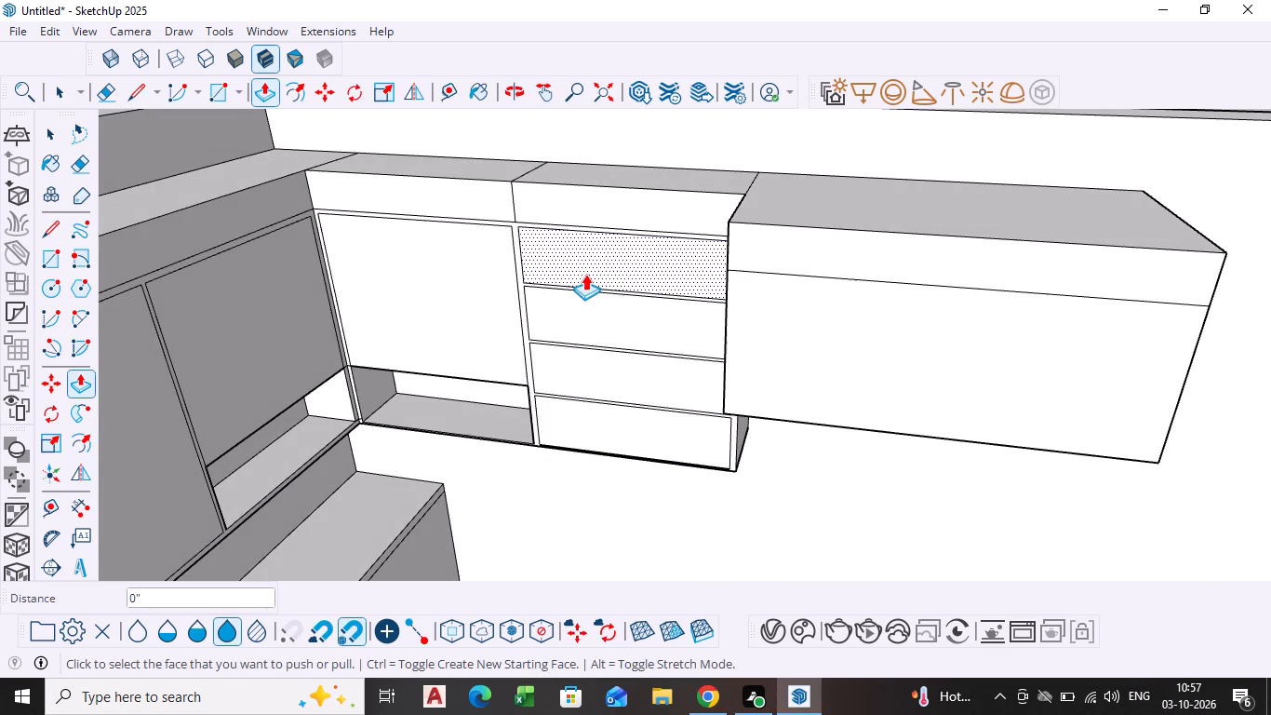
click(586, 268)
click(609, 245)
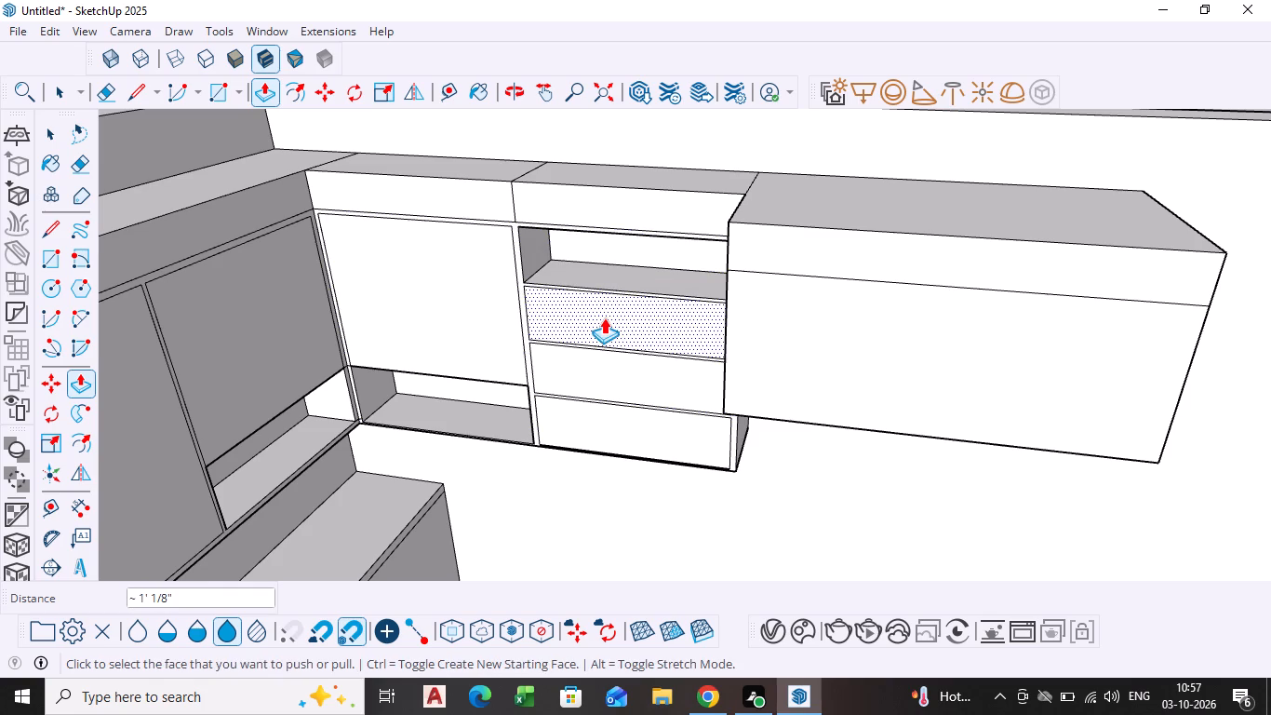
click(604, 317)
click(627, 290)
Push the outer panel's third compartment inward to form another open shelf recess.
scroll(627, 290, down, 1)
middle_drag(627, 290, 690, 209)
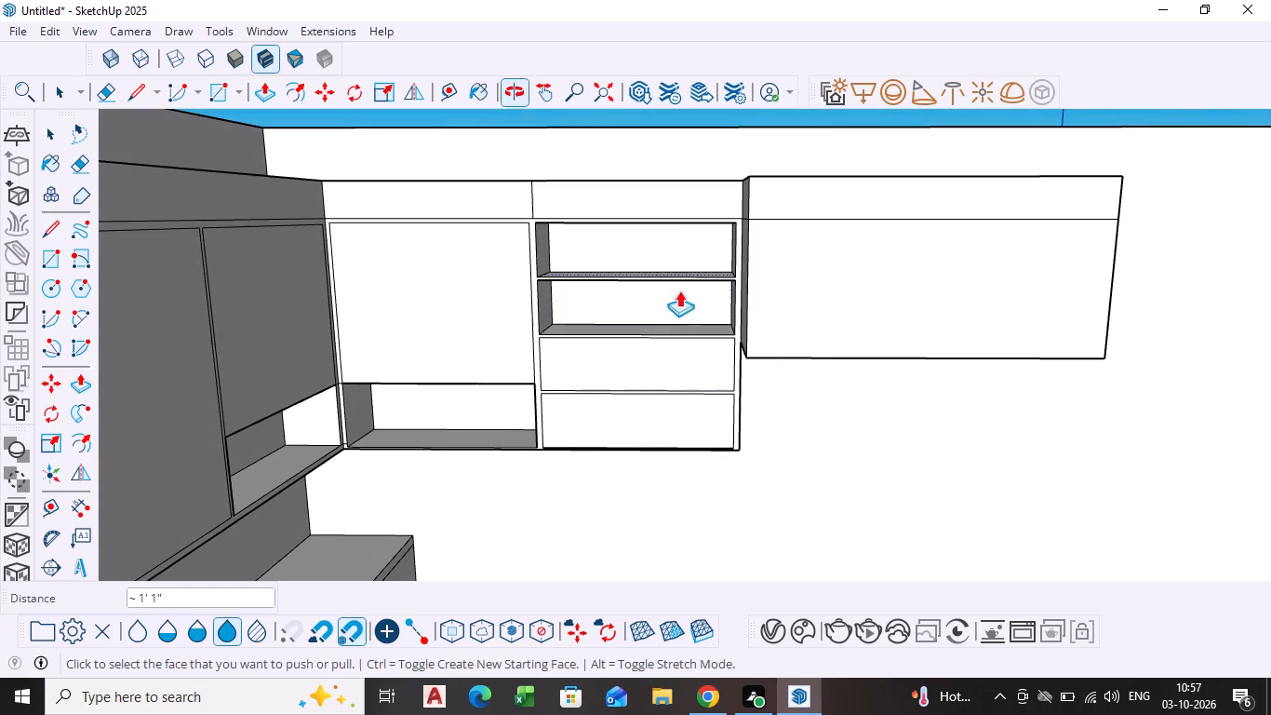
click(652, 364)
scroll(660, 357, down, 1)
middle_drag(660, 357, 584, 373)
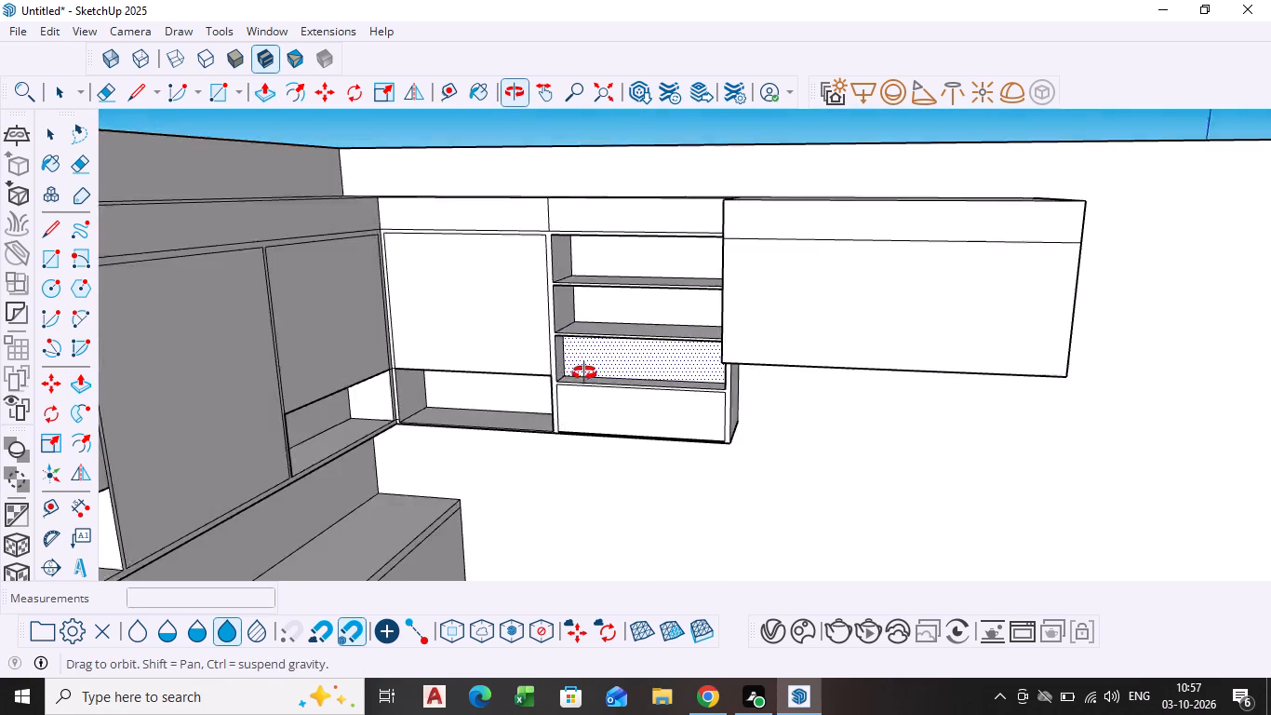
middle_drag(584, 373, 581, 377)
scroll(609, 357, up, 4)
click(619, 358)
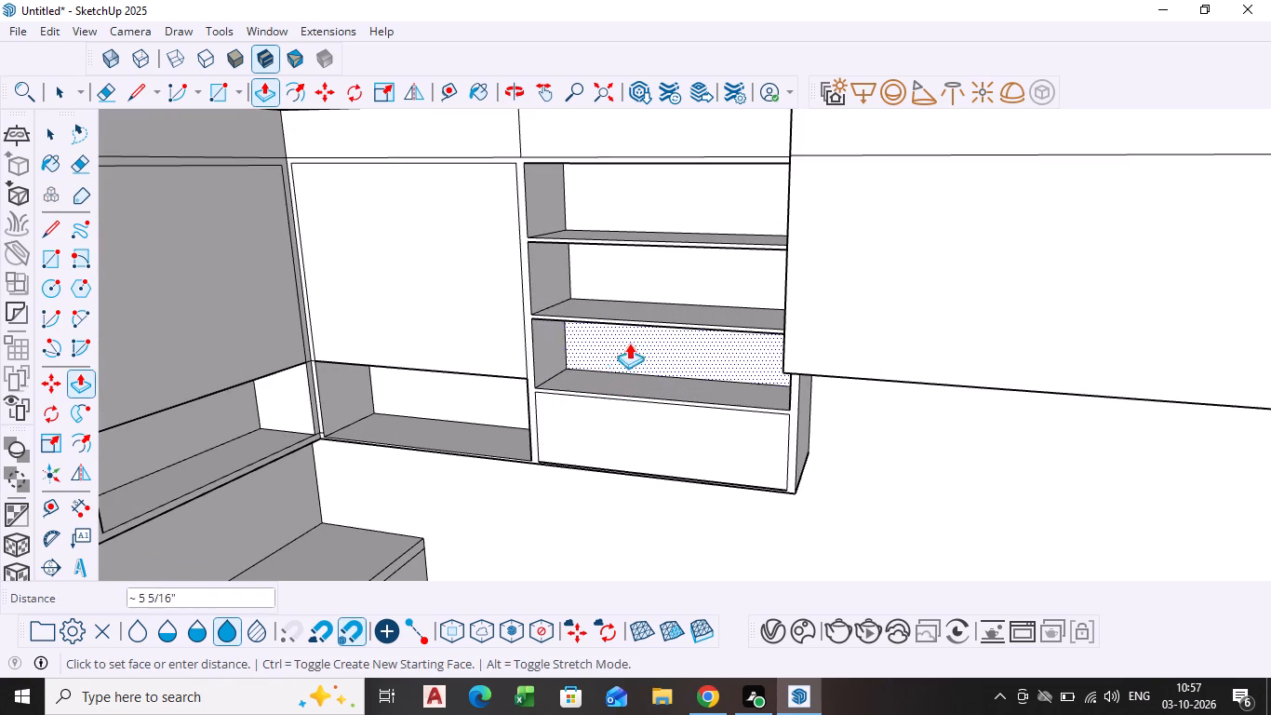
click(635, 333)
Push the outer panel's bottom compartment inward to form the fourth open shelf recess.
middle_drag(637, 426, 753, 388)
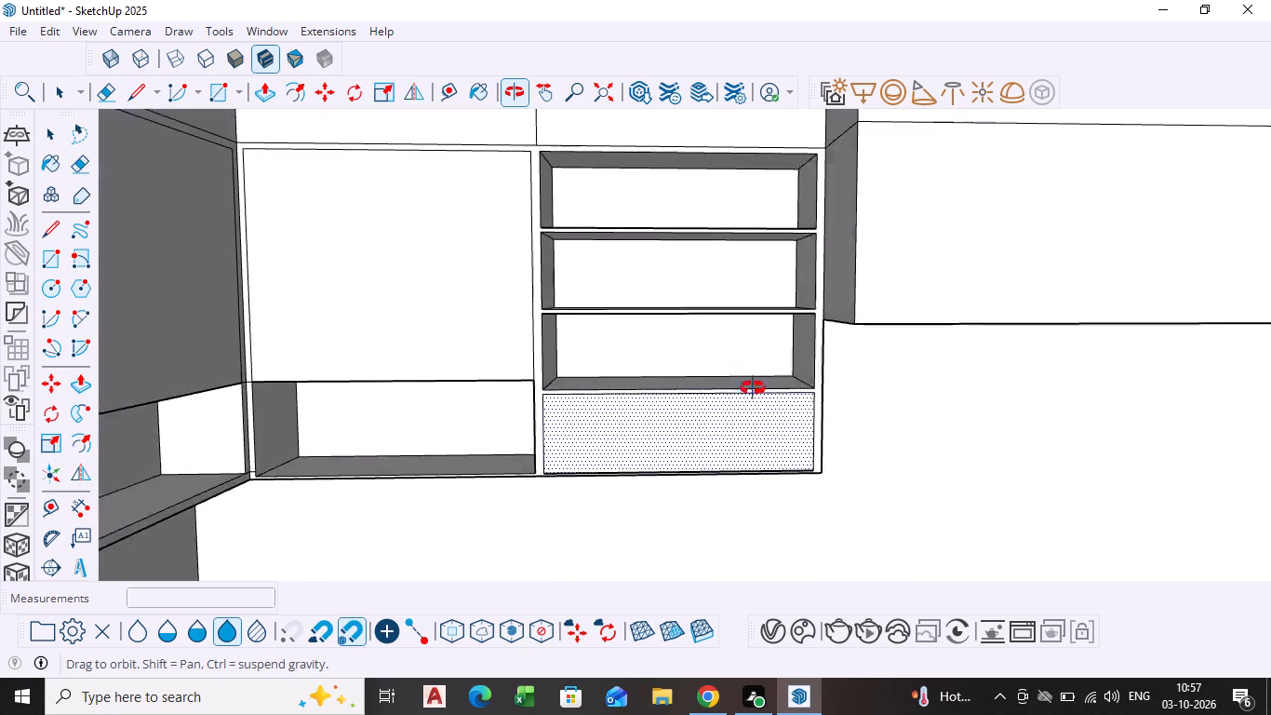
middle_drag(753, 388, 780, 445)
click(720, 427)
middle_drag(680, 400, 595, 398)
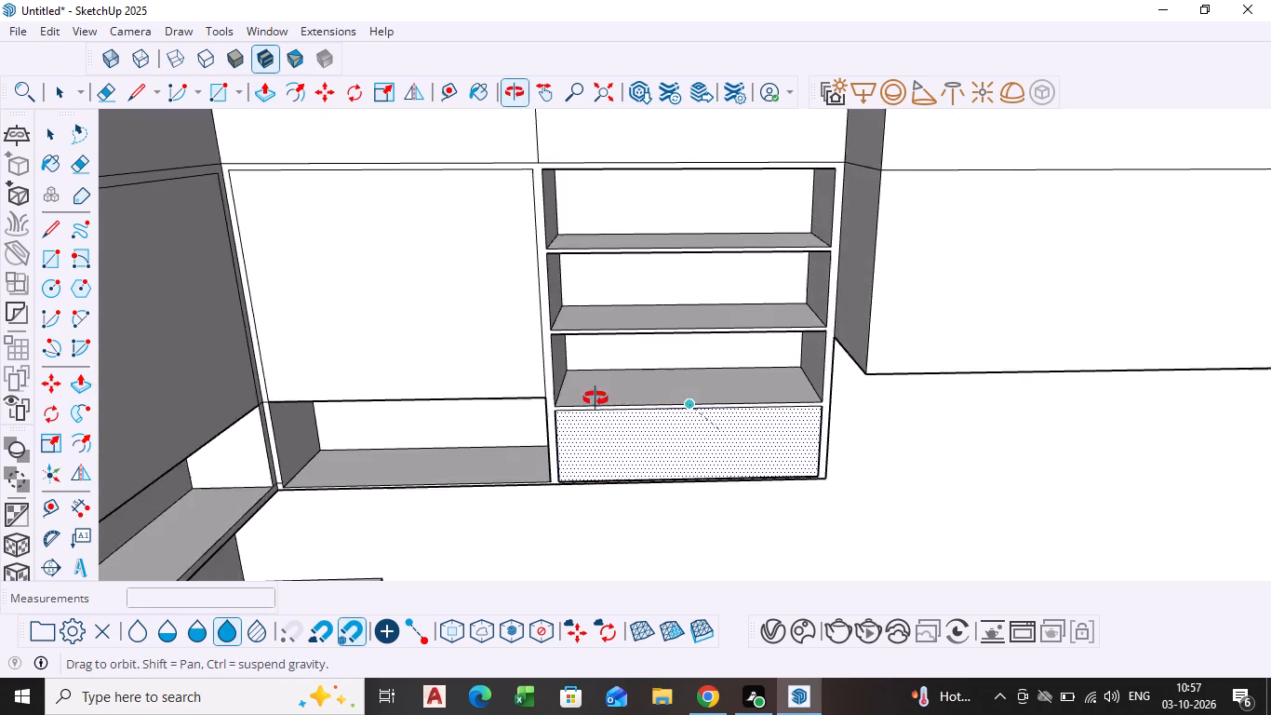
middle_drag(595, 398, 562, 398)
scroll(744, 414, down, 1)
middle_drag(744, 414, 609, 421)
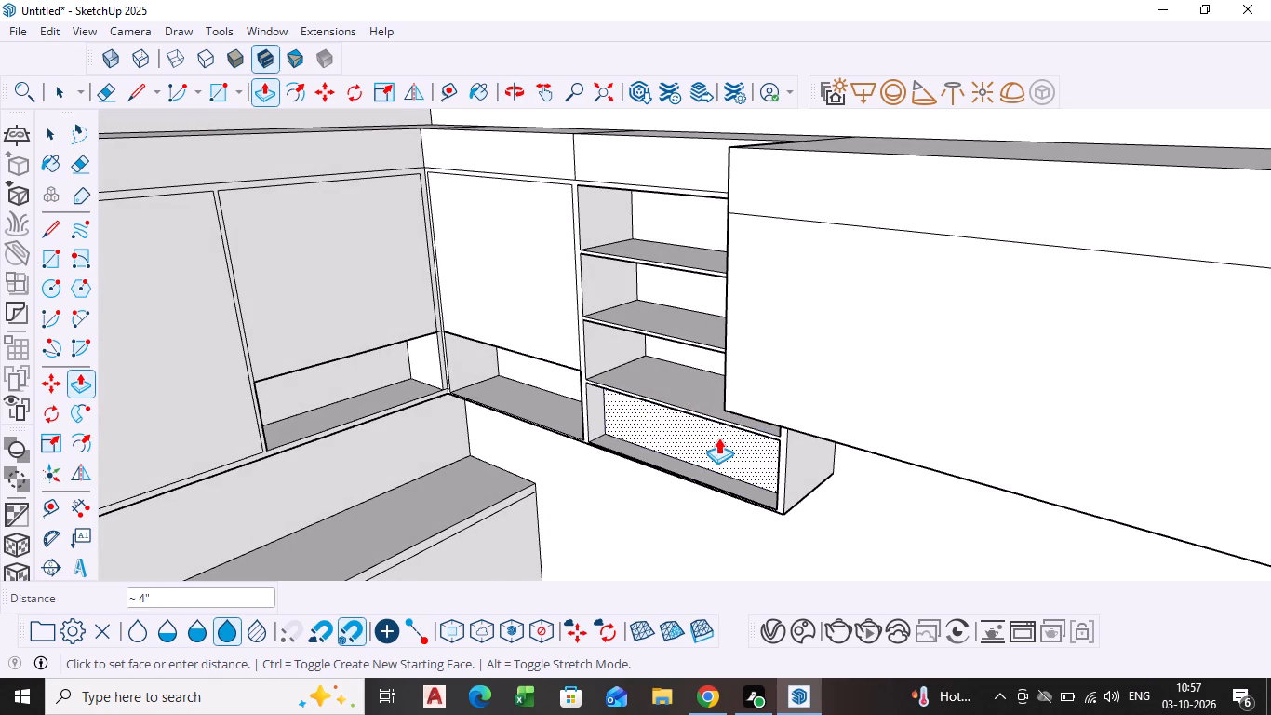
scroll(738, 422, up, 11)
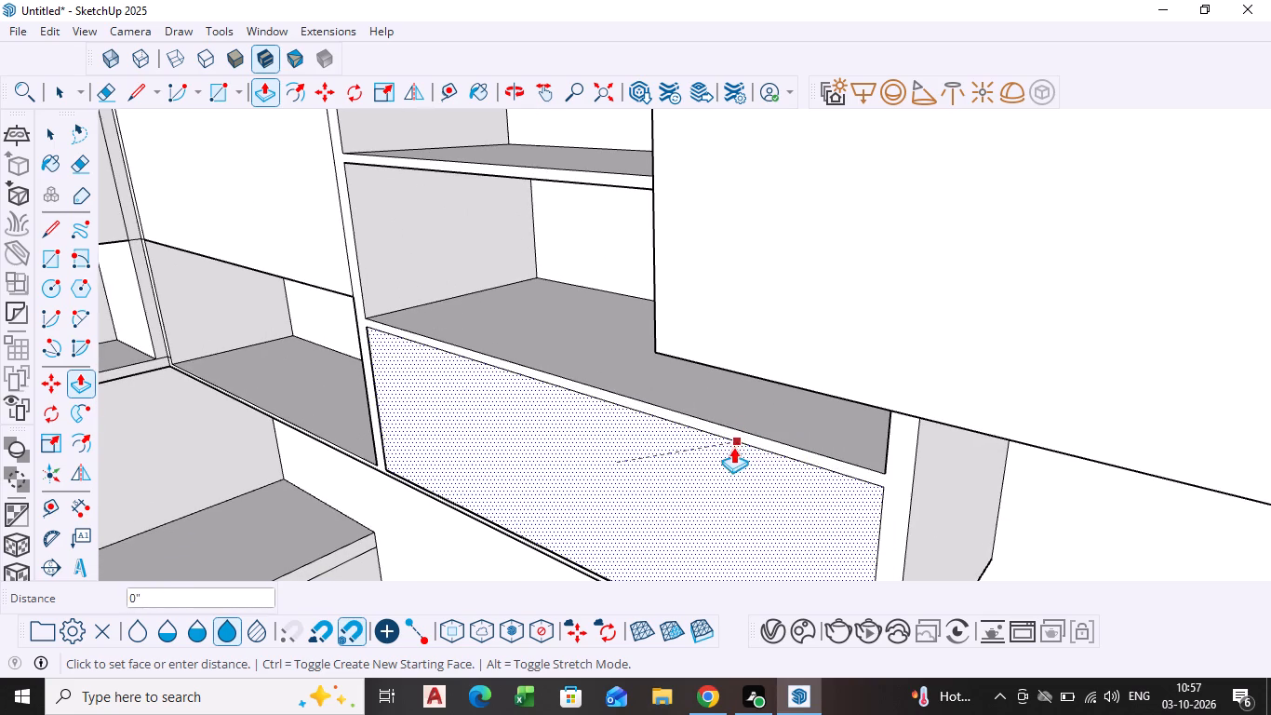
click(723, 450)
scroll(634, 481, down, 1)
middle_drag(632, 481, 758, 432)
drag(743, 427, 744, 408)
key(space)
Examine the open shelf unit and the overhead cabinets on both adjoining walls from several angles.
scroll(751, 435, down, 4)
middle_drag(751, 438, 794, 525)
scroll(902, 455, down, 3)
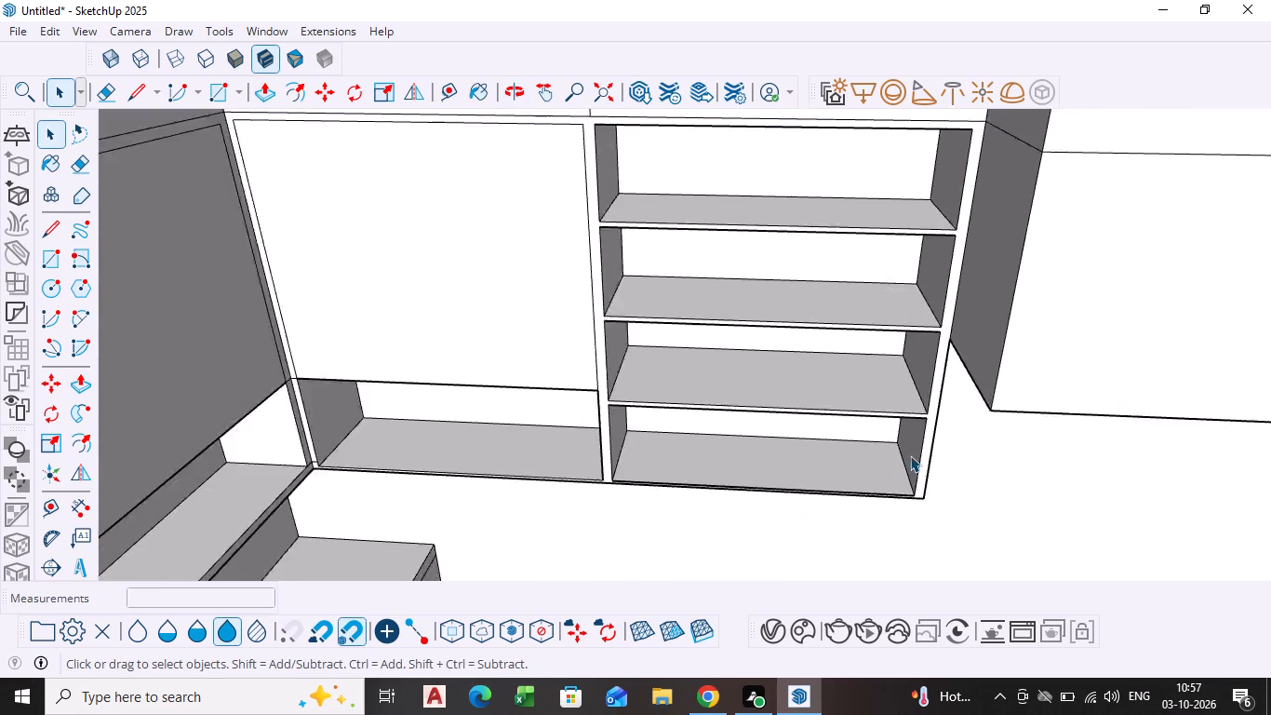
scroll(910, 455, down, 6)
scroll(913, 468, up, 1)
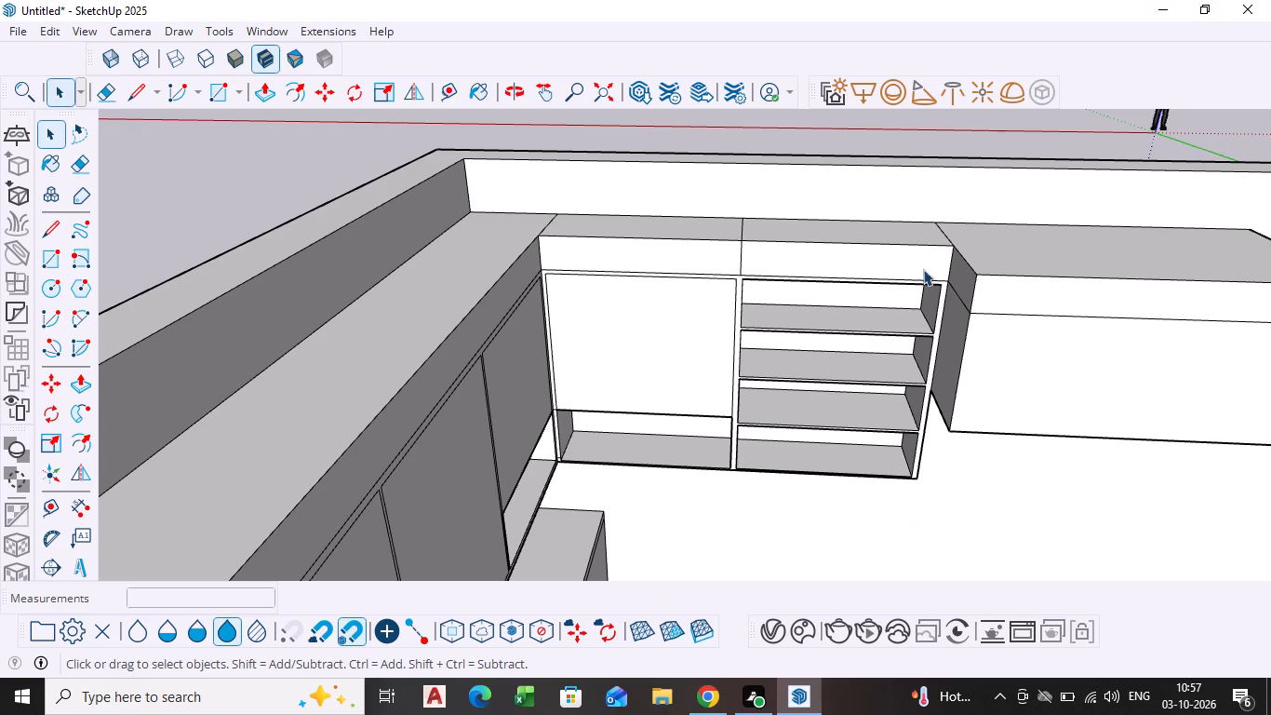
scroll(735, 317, down, 6)
middle_drag(783, 364, 538, 260)
scroll(718, 345, down, 1)
middle_drag(718, 347, 751, 360)
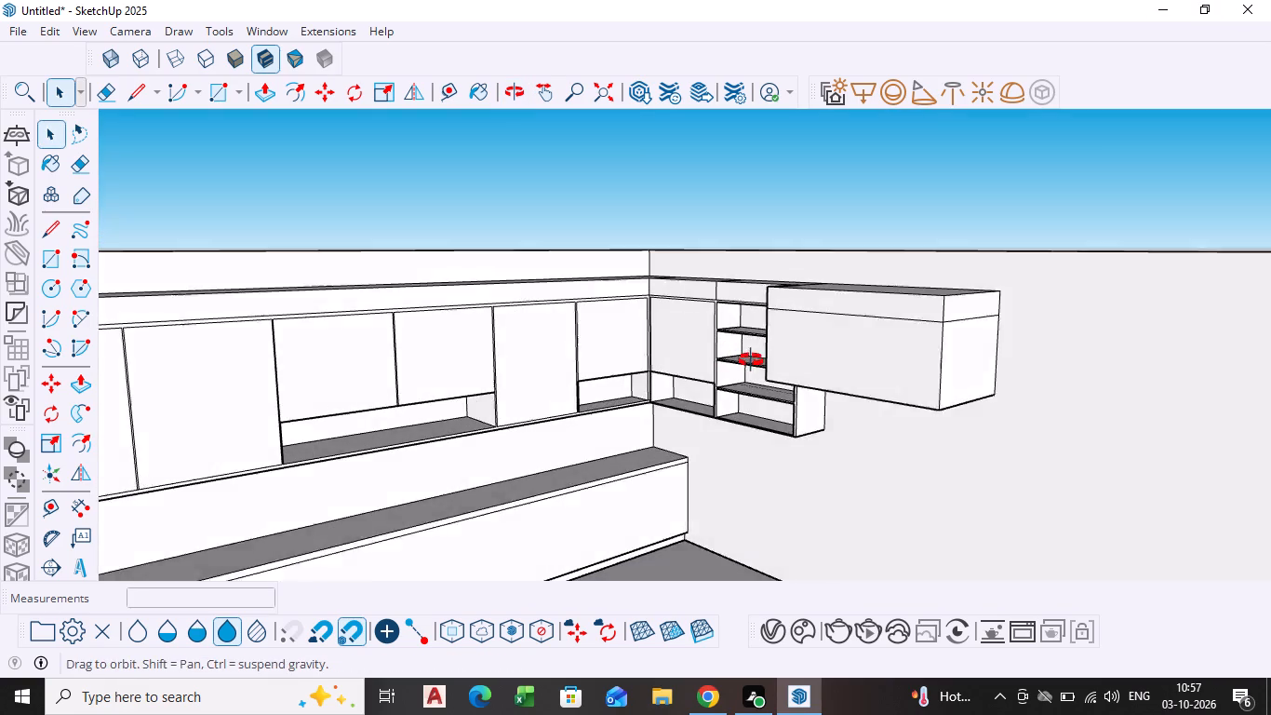
middle_drag(751, 360, 765, 360)
scroll(765, 360, down, 1)
scroll(765, 360, up, 1)
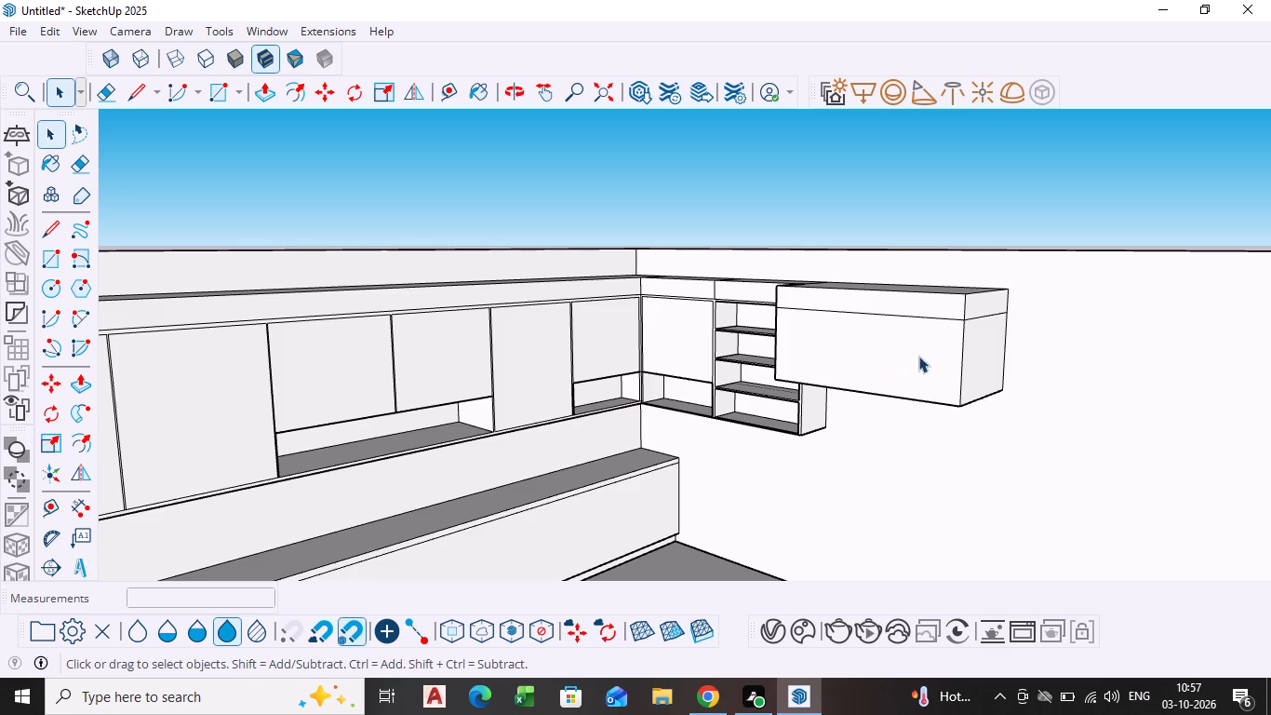
scroll(863, 389, down, 2)
middle_drag(863, 389, 869, 394)
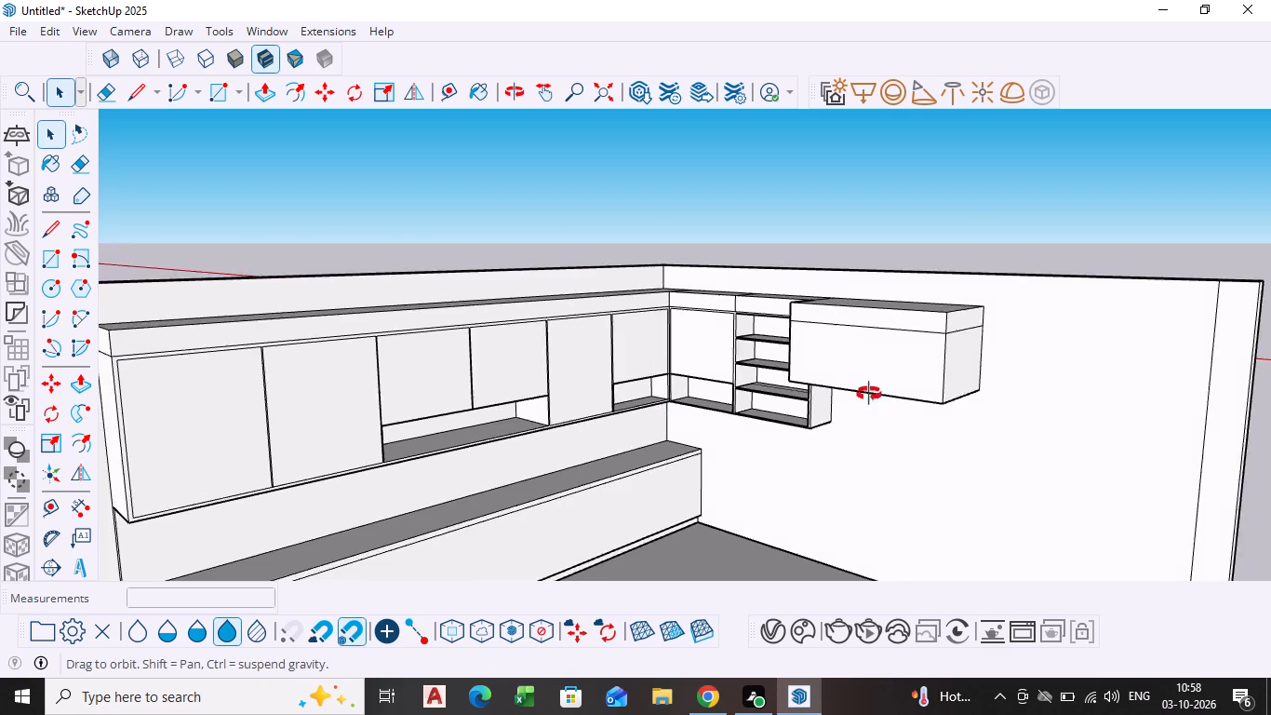
middle_drag(869, 394, 956, 338)
scroll(797, 359, up, 3)
middle_drag(800, 375, 836, 374)
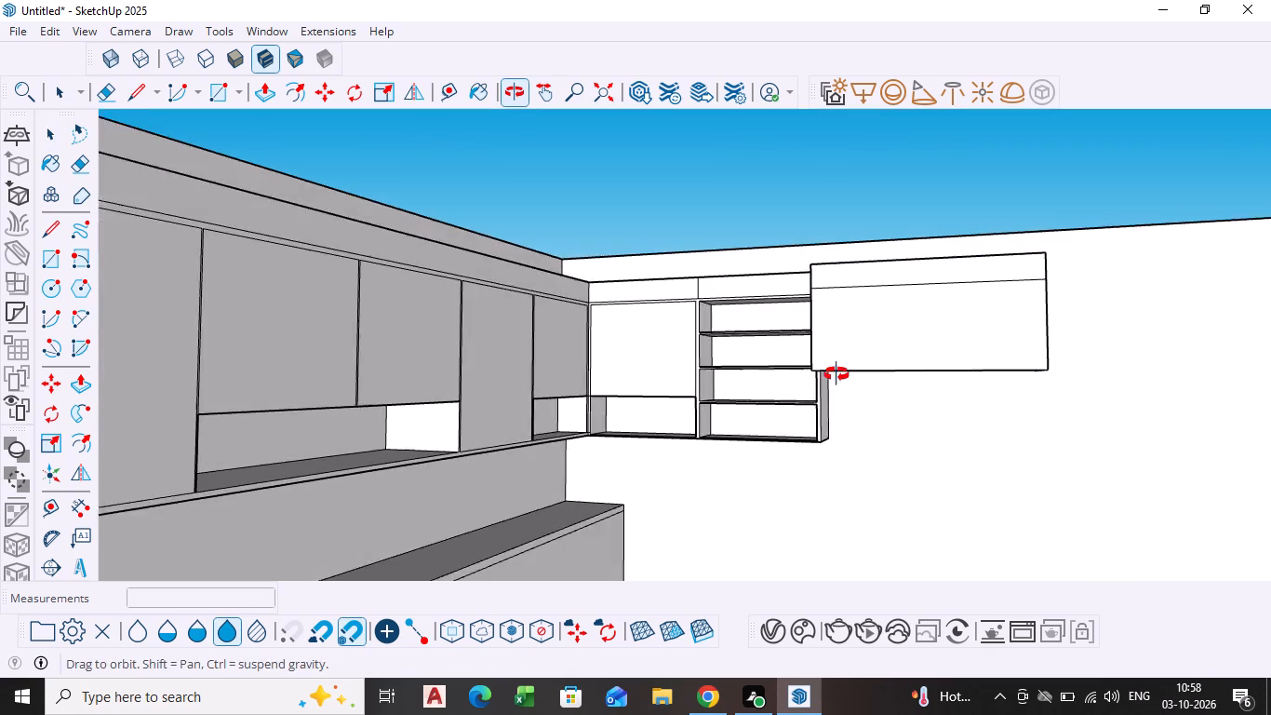
Draw a vertical line about 1' 10 1/4" long dividing the front of the projecting overhead cabinet beneath its top band into two doors.
middle_drag(836, 374, 861, 371)
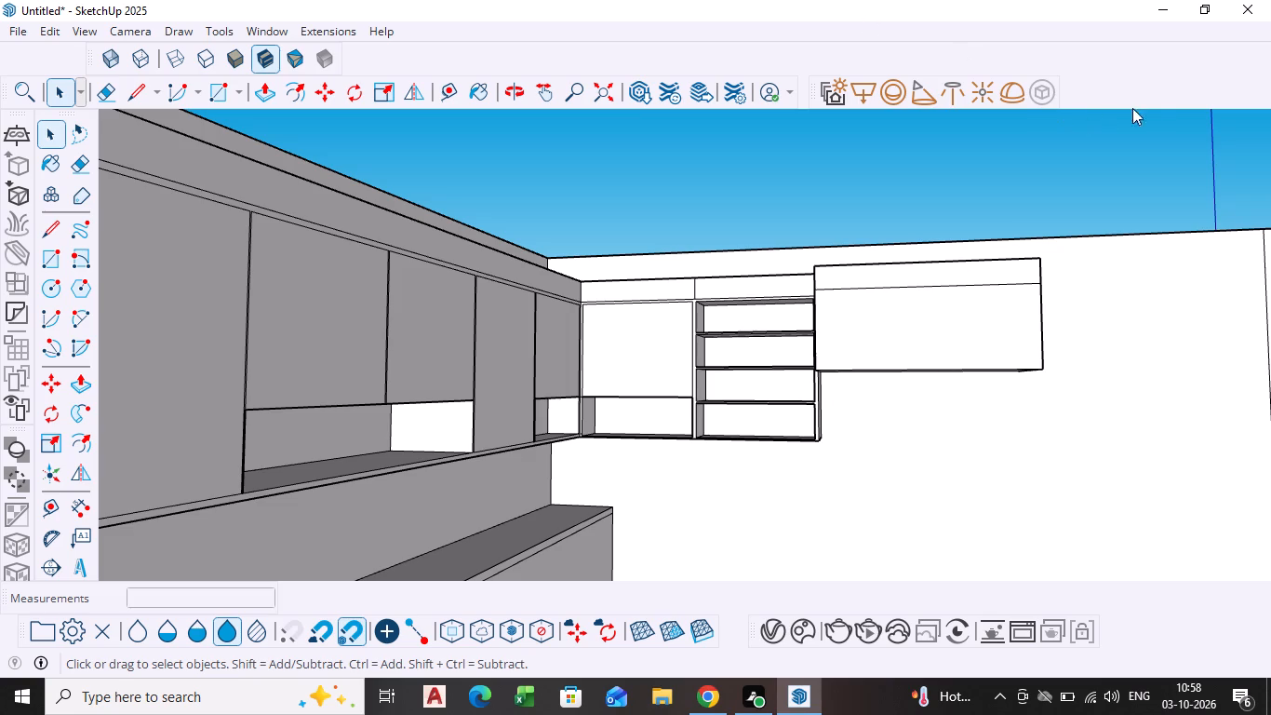
scroll(858, 260, up, 3)
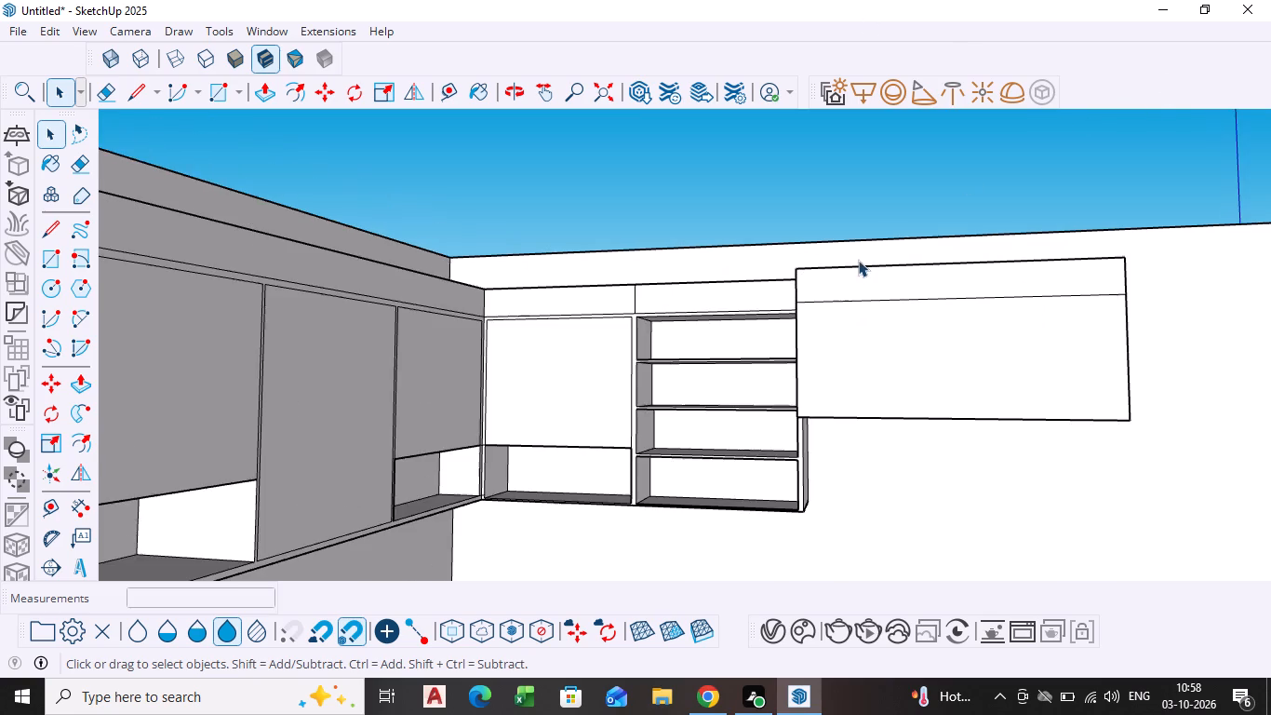
scroll(880, 285, up, 3)
click(122, 91)
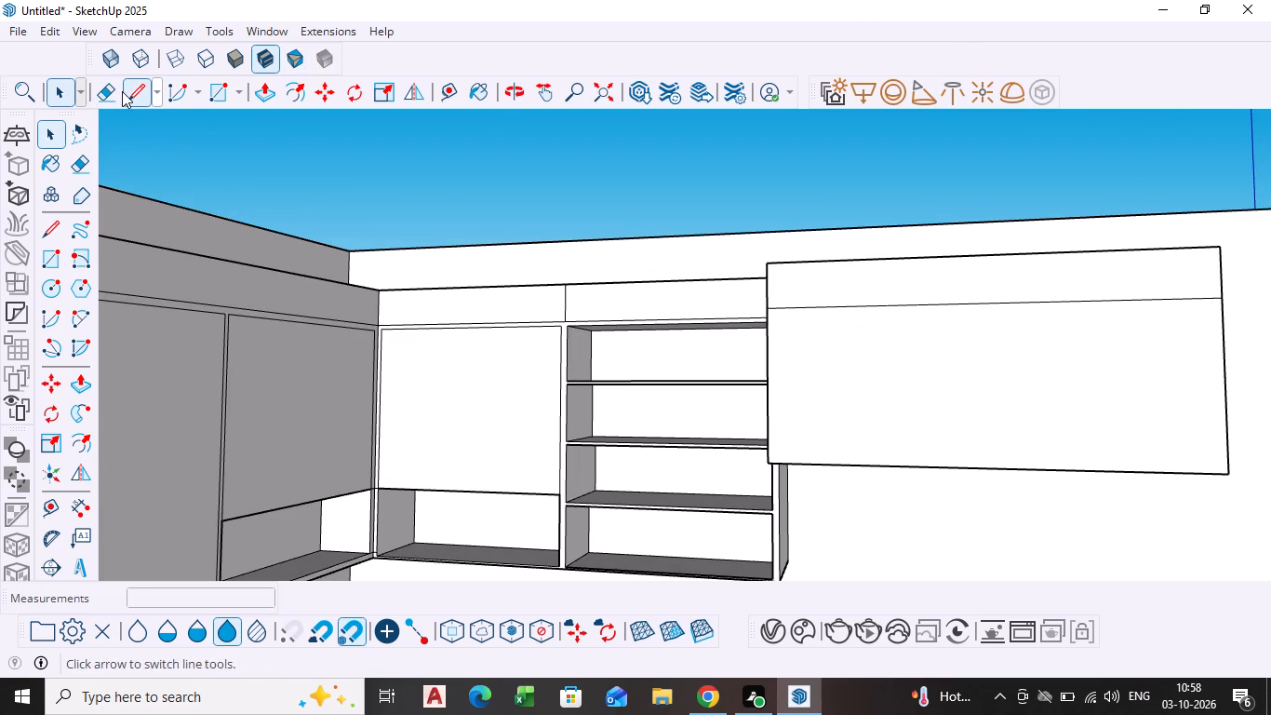
click(976, 303)
click(975, 470)
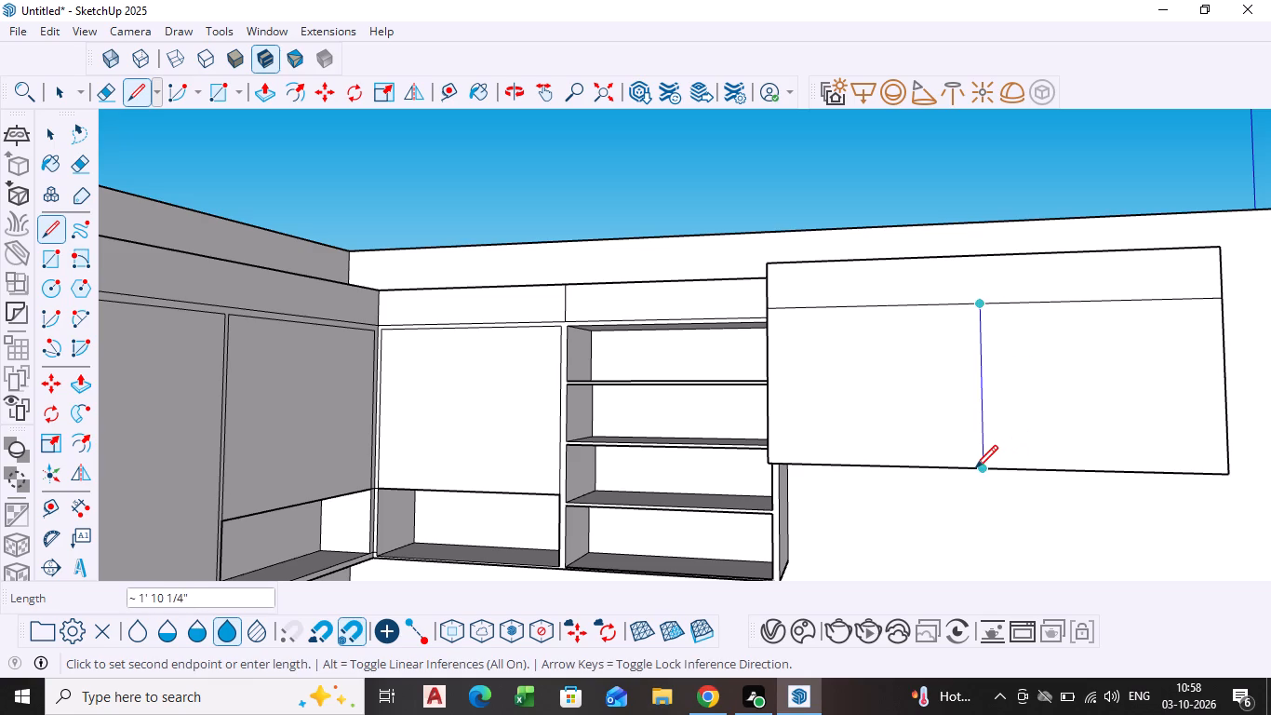
key(space)
key(space)
Draw an inset rectangle about 1' 7 1/8" by 1' 11 7/16" on the cabinet door nearest the open shelves.
scroll(950, 407, up, 3)
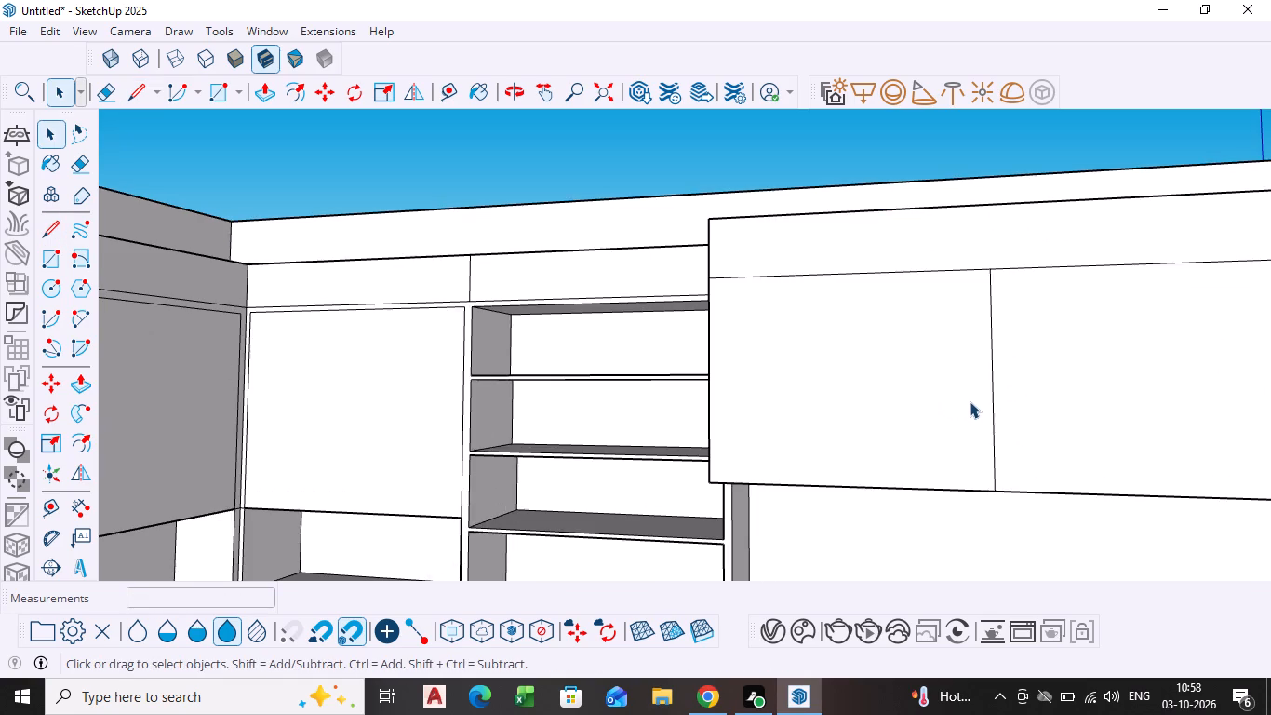
scroll(983, 400, down, 2)
shift+middle_drag(983, 400, 905, 375)
click(219, 90)
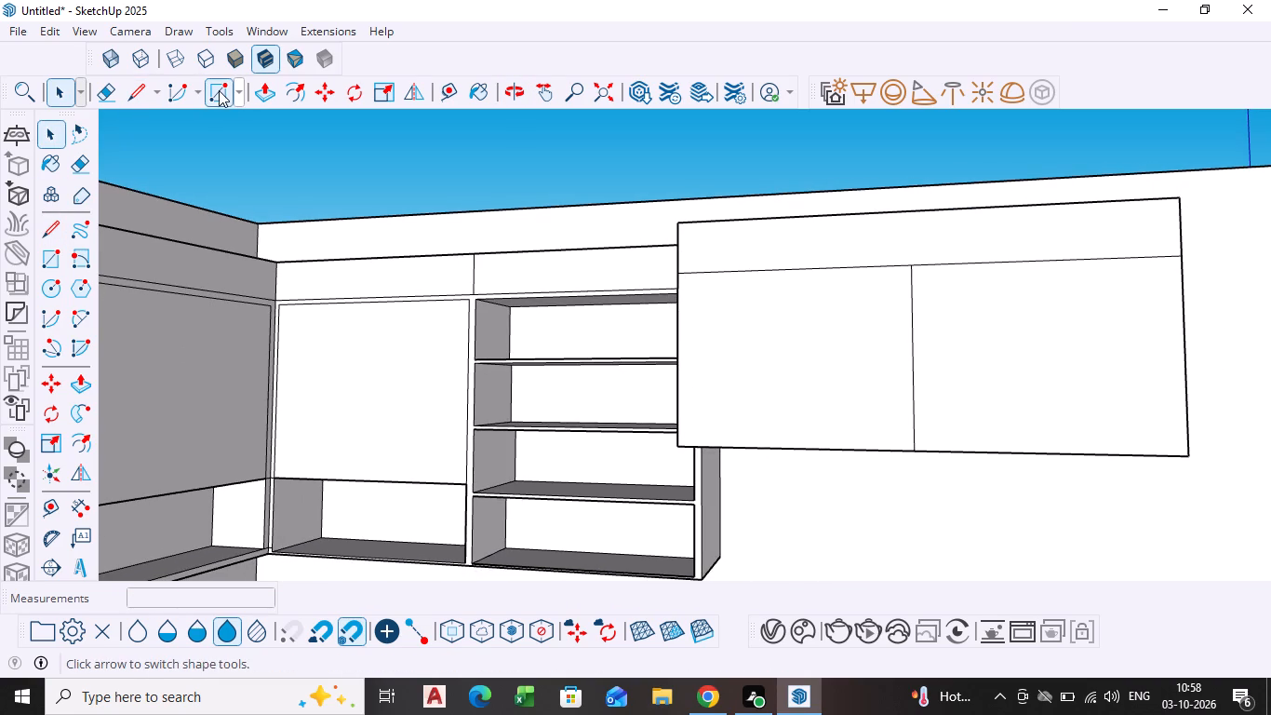
scroll(698, 284, up, 3)
click(694, 277)
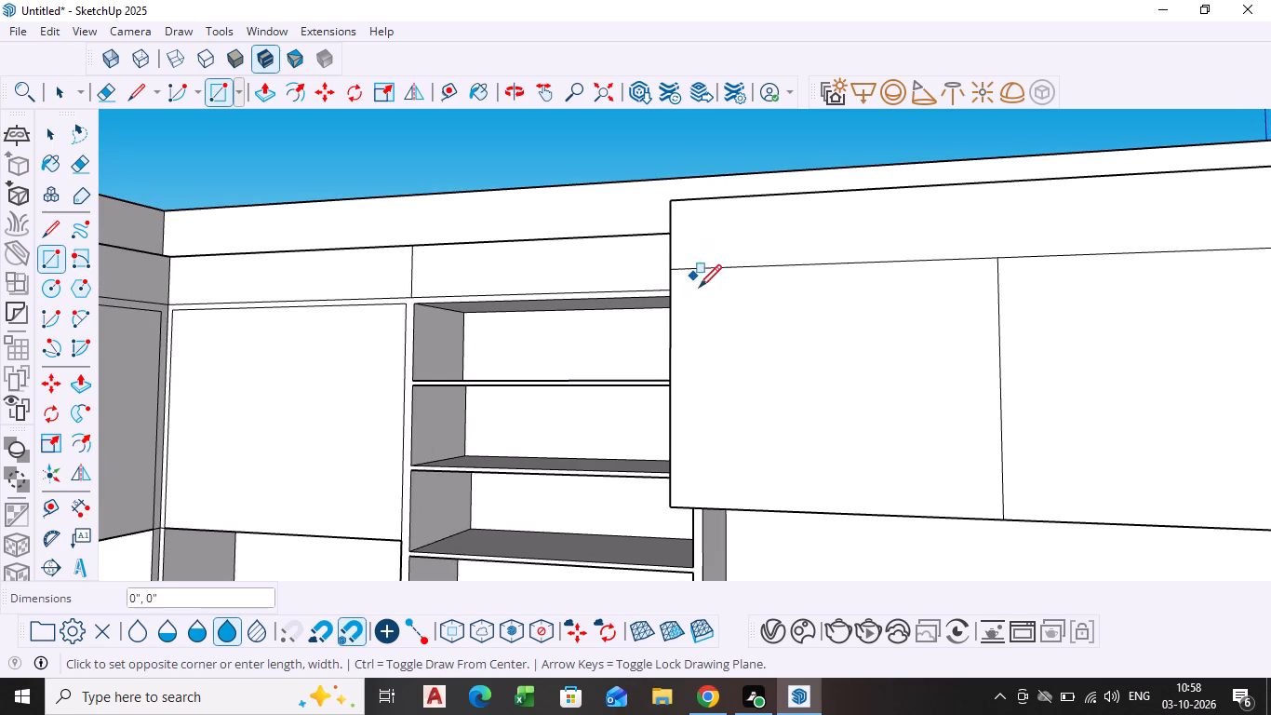
click(963, 491)
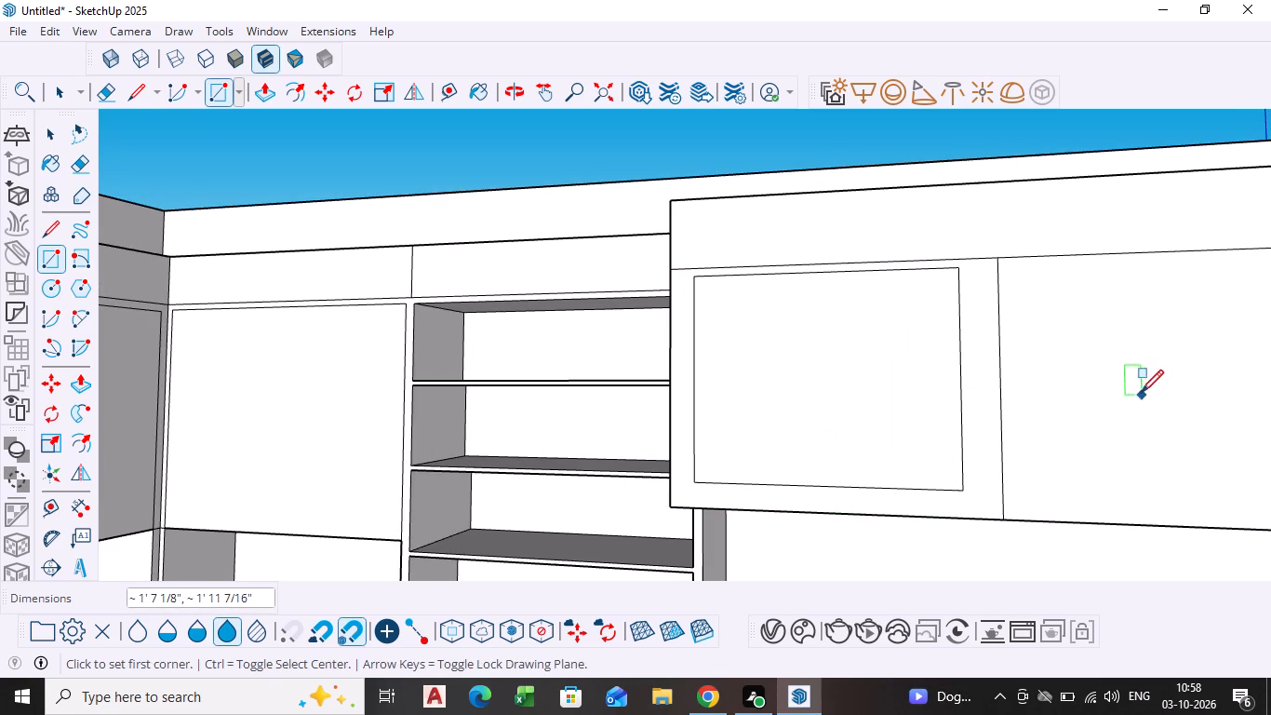
key(space)
click(882, 435)
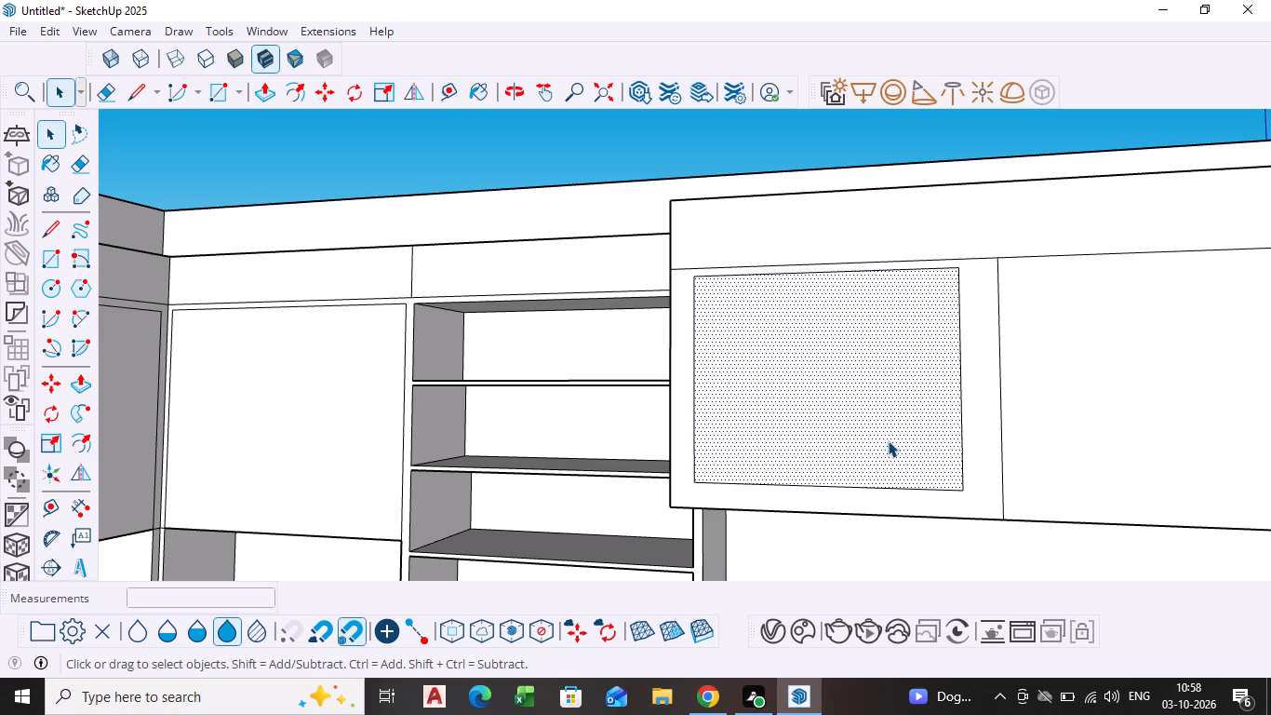
key(space)
Move the inset rectangle's top edge down about 1 1/2" to widen the door frame above it.
scroll(862, 316, up, 3)
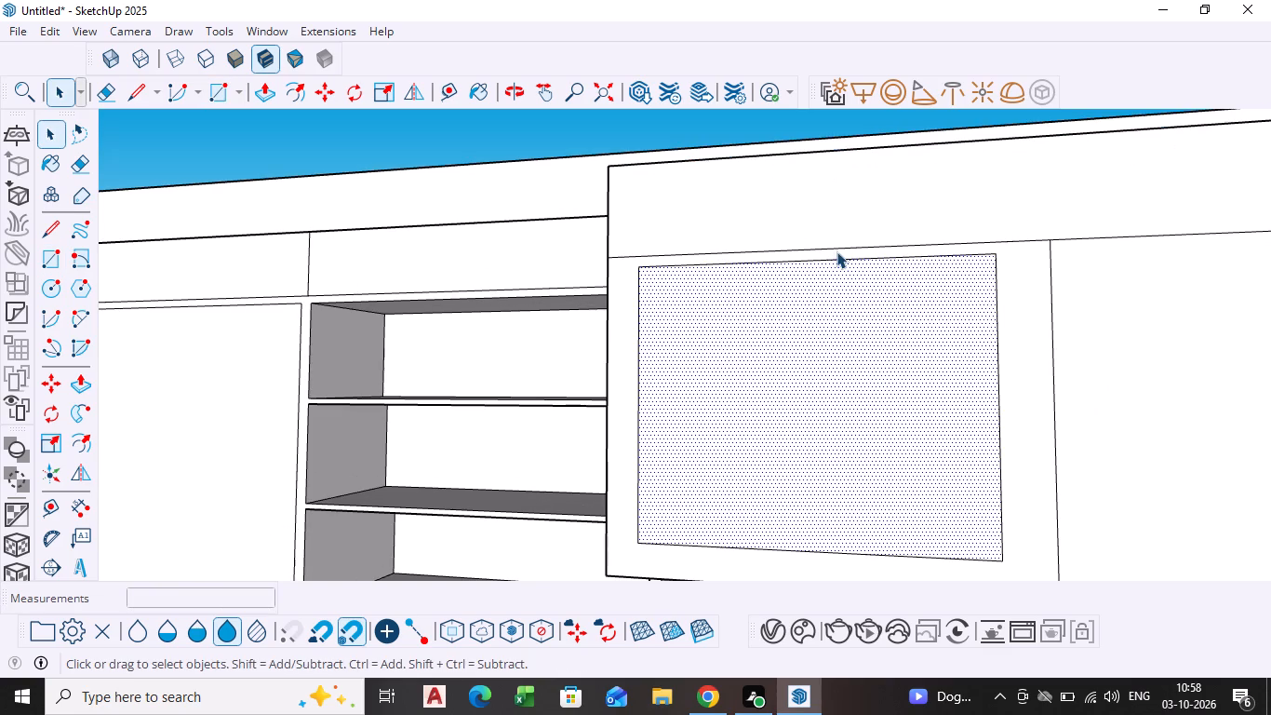
click(835, 260)
text(,M)
click(834, 259)
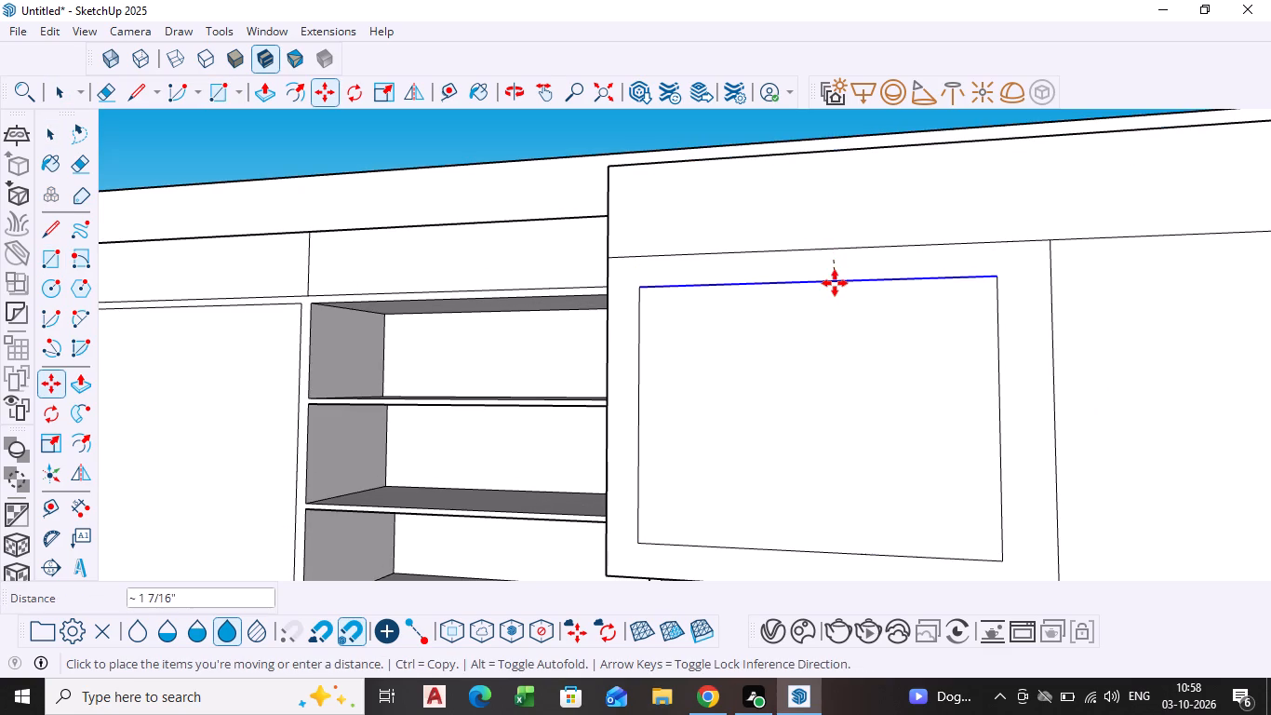
click(835, 284)
key(space)
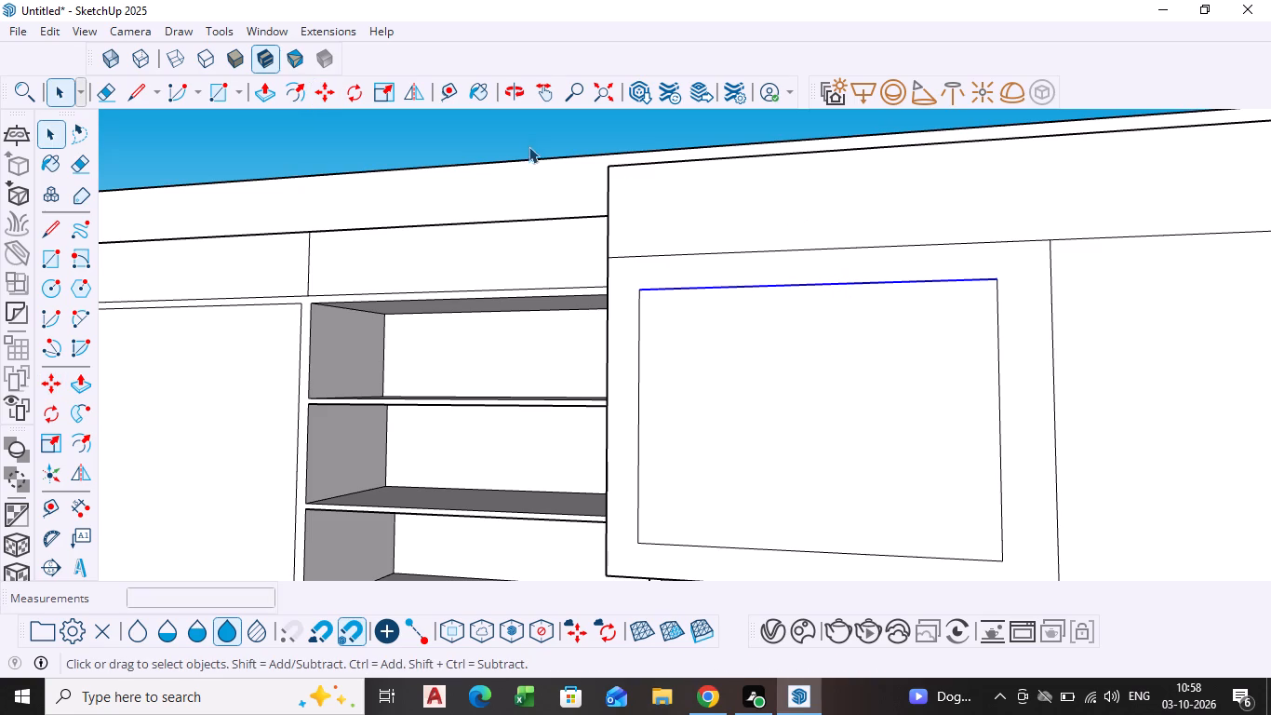
click(520, 119)
Copy the inset panel horizontally about 2' 5 5/16" onto the adjacent door of the projecting cabinet.
click(802, 435)
key(m)
scroll(748, 525, down, 1)
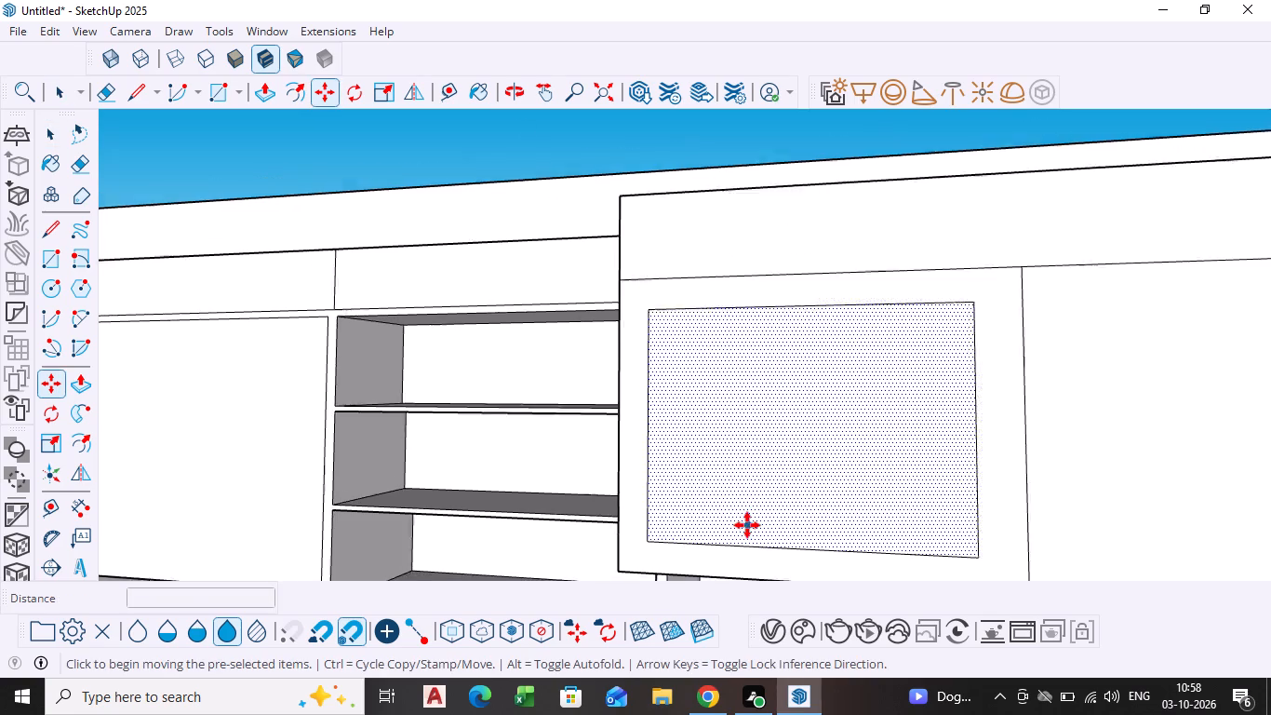
scroll(747, 525, down, 1)
shift+middle_drag(743, 519, 620, 357)
click(535, 384)
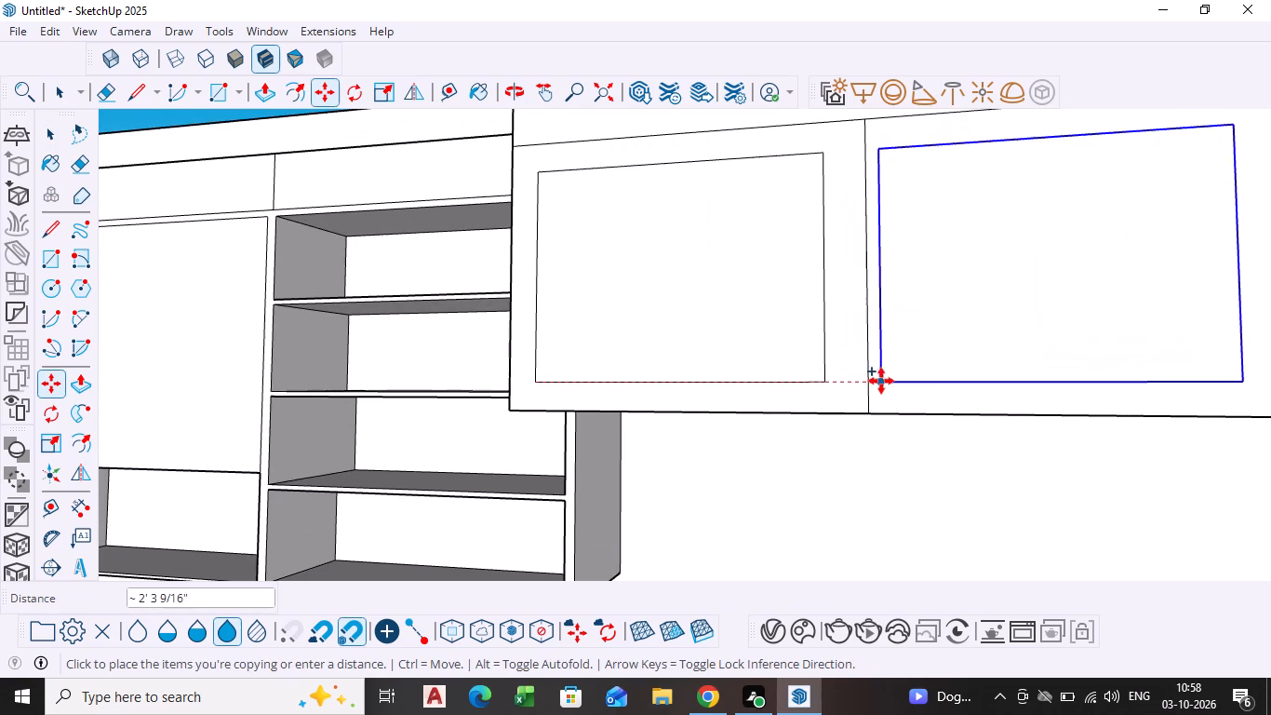
scroll(888, 381, down, 4)
shift+middle_drag(888, 381, 783, 369)
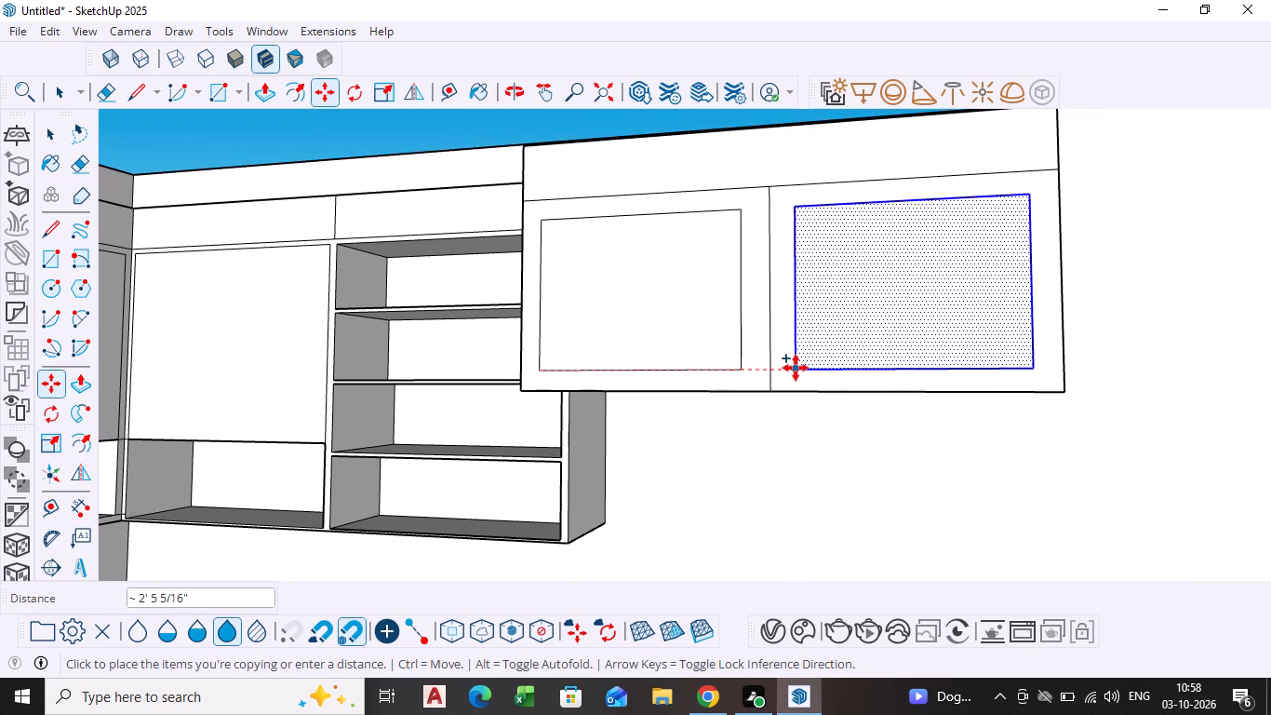
click(796, 368)
key(space)
scroll(757, 347, down, 8)
middle_drag(744, 364, 747, 370)
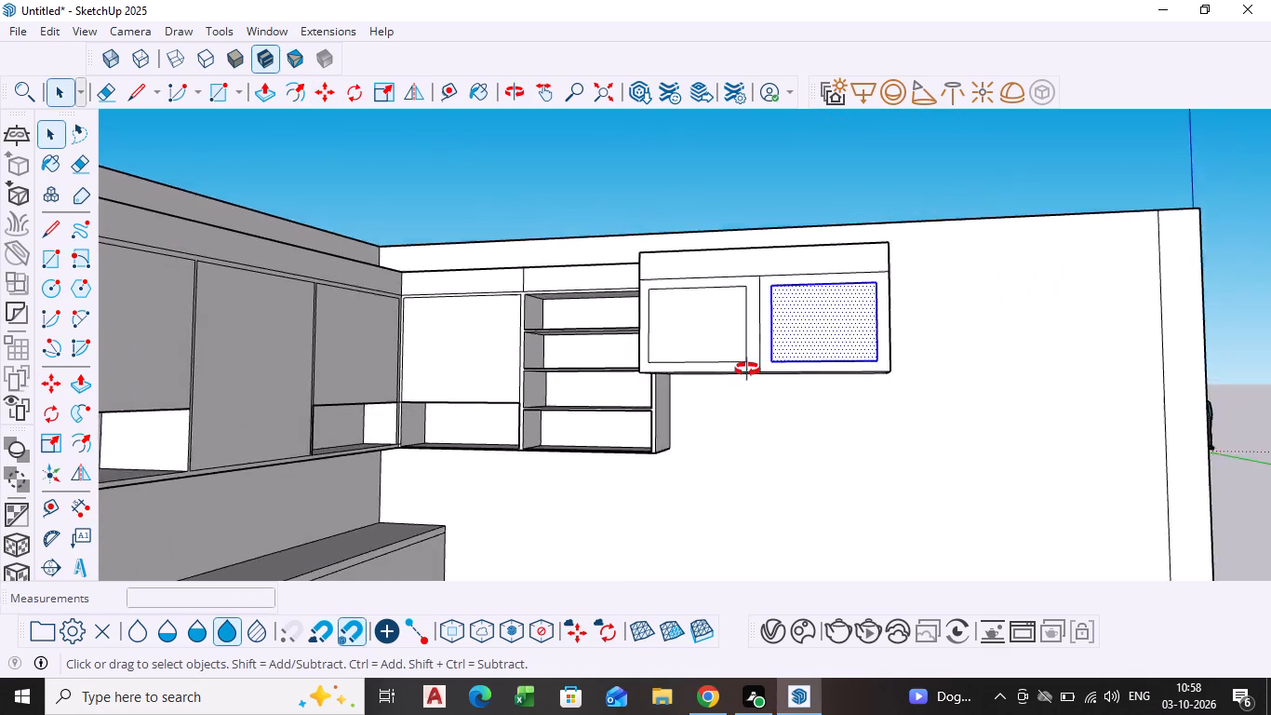
middle_drag(747, 370, 779, 414)
scroll(698, 357, up, 3)
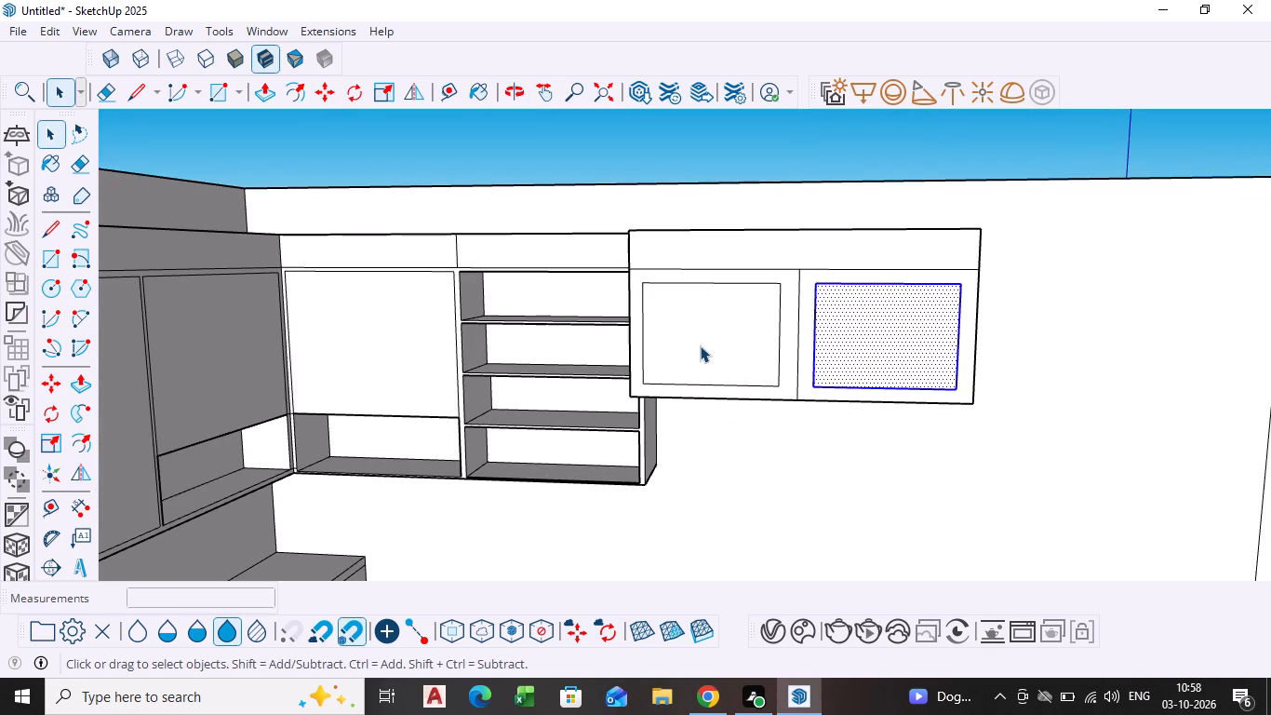
key(space)
click(740, 147)
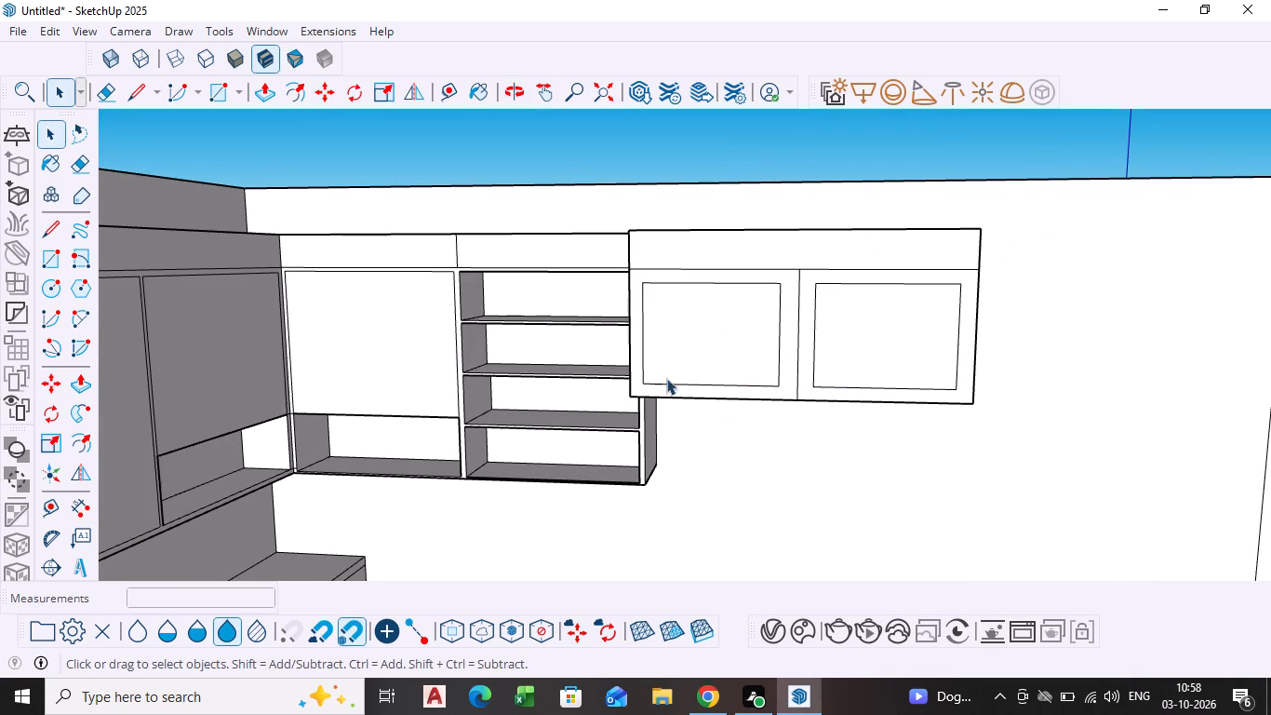
Draw a horizontal line across the inset panel of the door nearest the open shelves, somewhat above its middle.
click(51, 223)
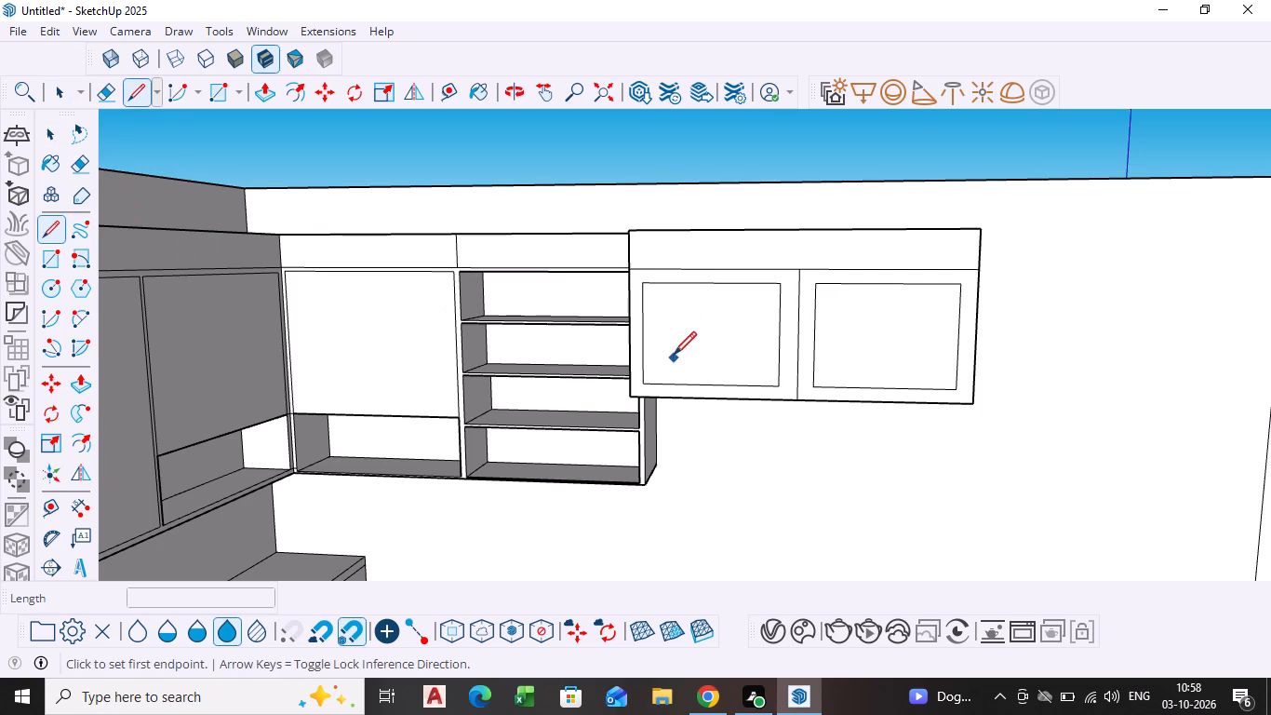
scroll(672, 317, up, 3)
click(633, 328)
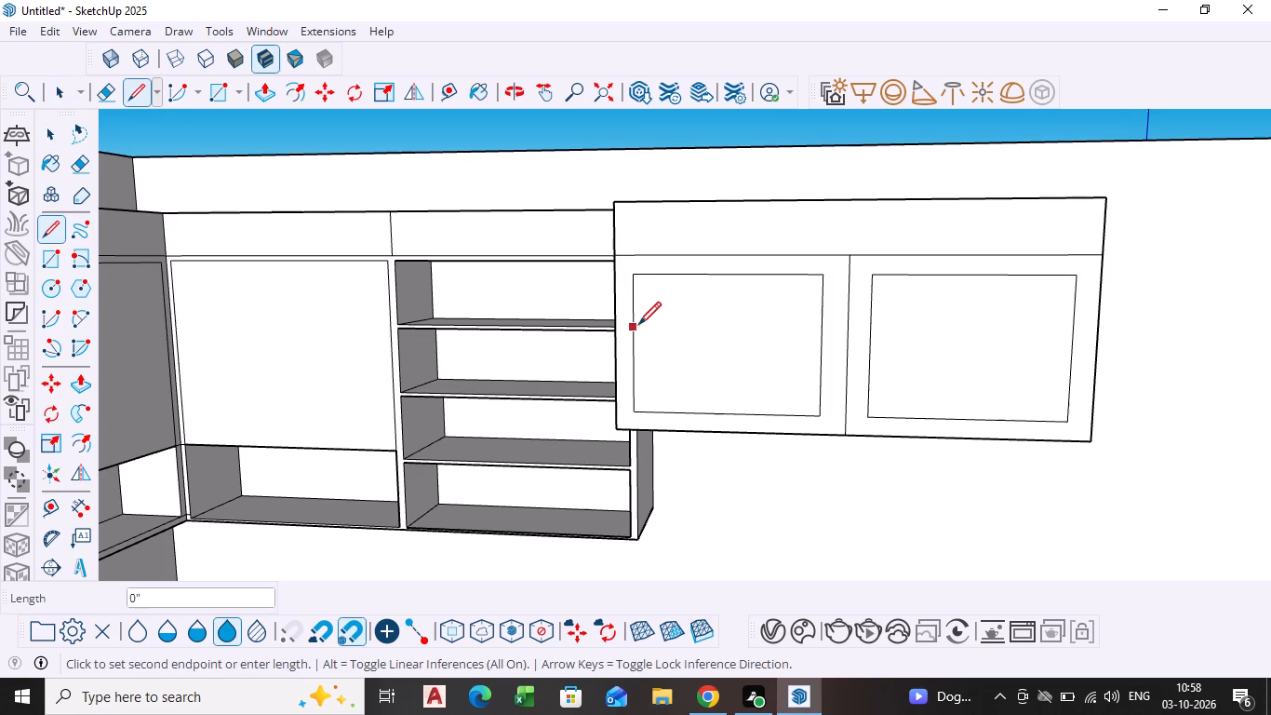
scroll(810, 340, up, 3)
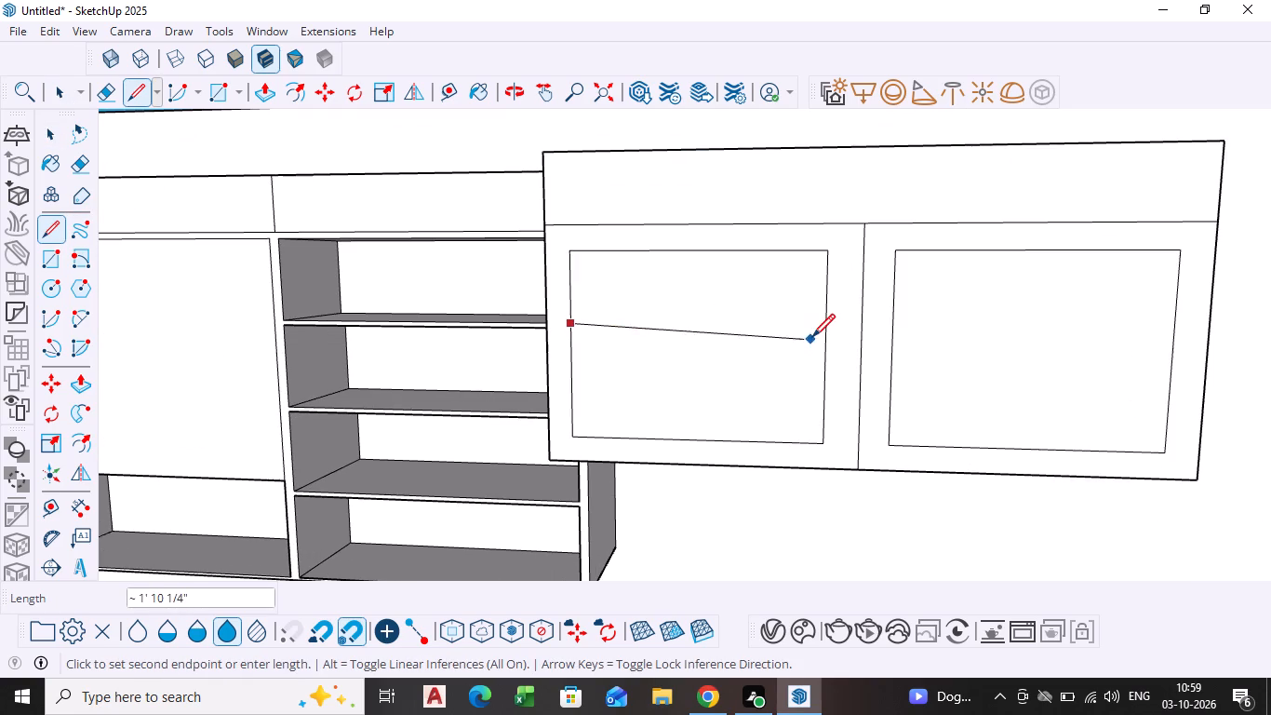
click(822, 328)
key(space)
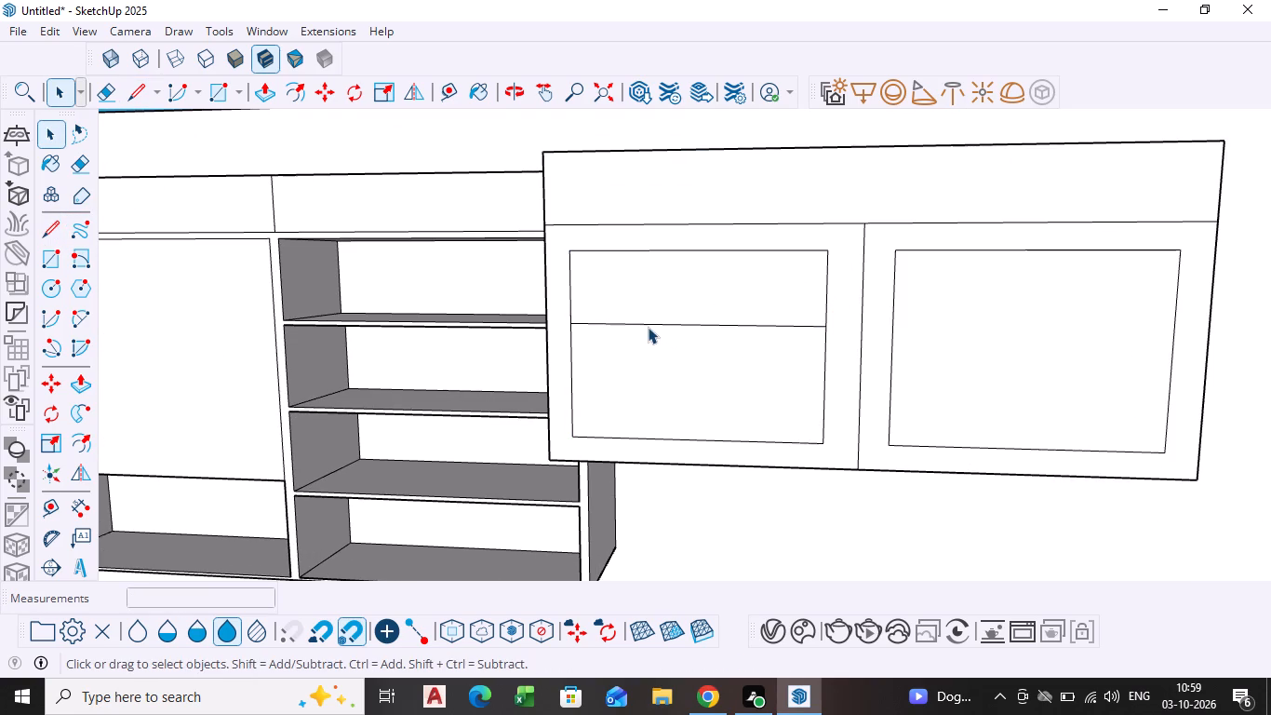
Copy the horizontal line down about 11/16" to form a thin shelf strip across the inset panel.
click(648, 321)
click(648, 321)
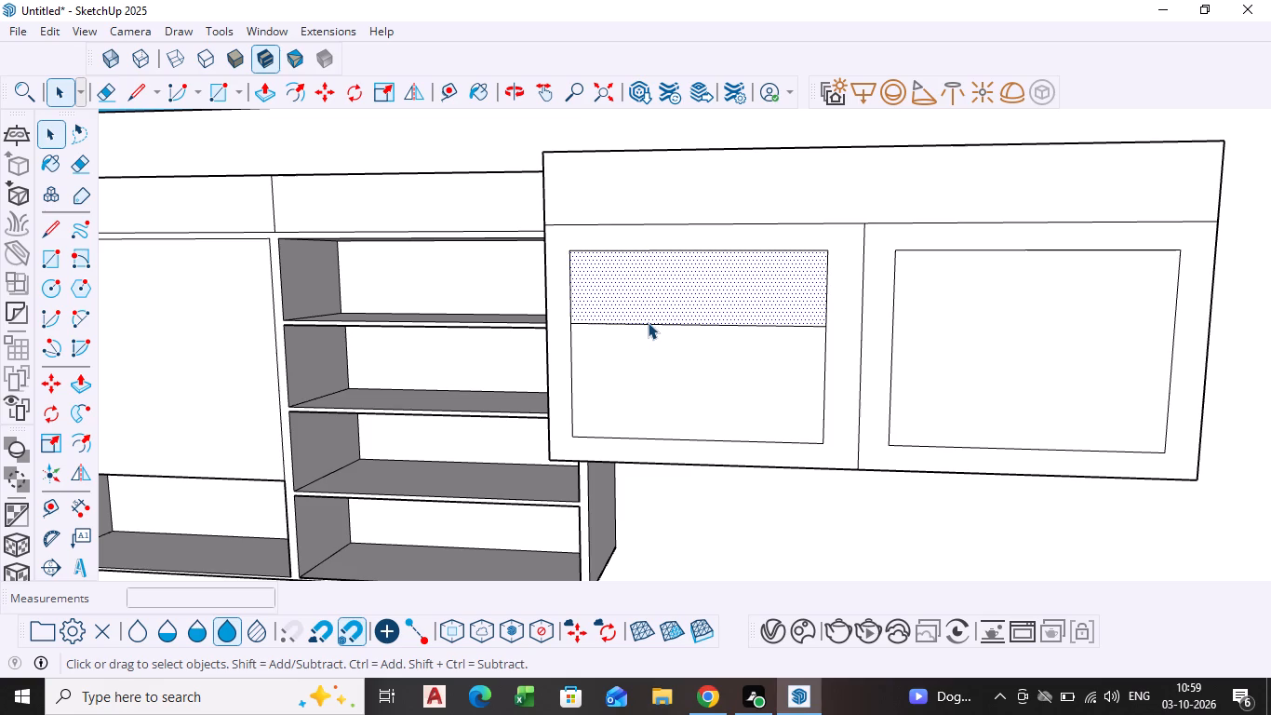
click(648, 322)
key(m)
scroll(591, 325, up, 3)
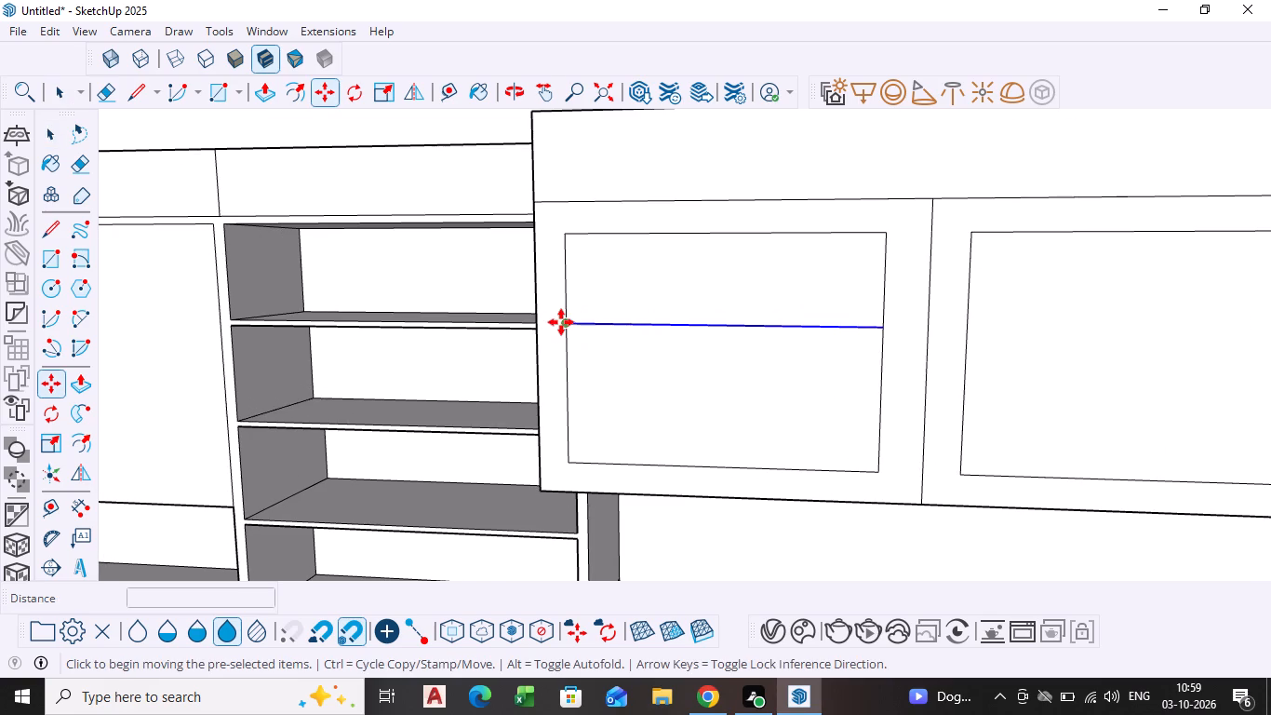
ctrl+click(562, 322)
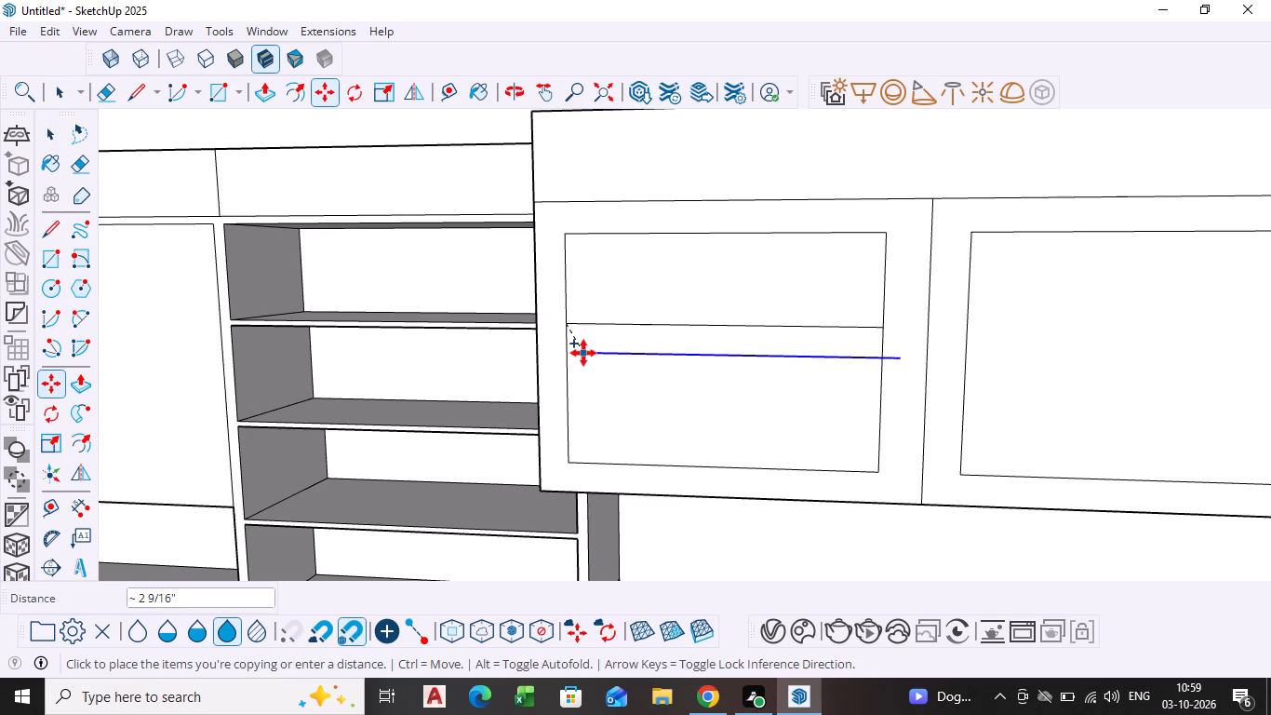
scroll(591, 346, up, 5)
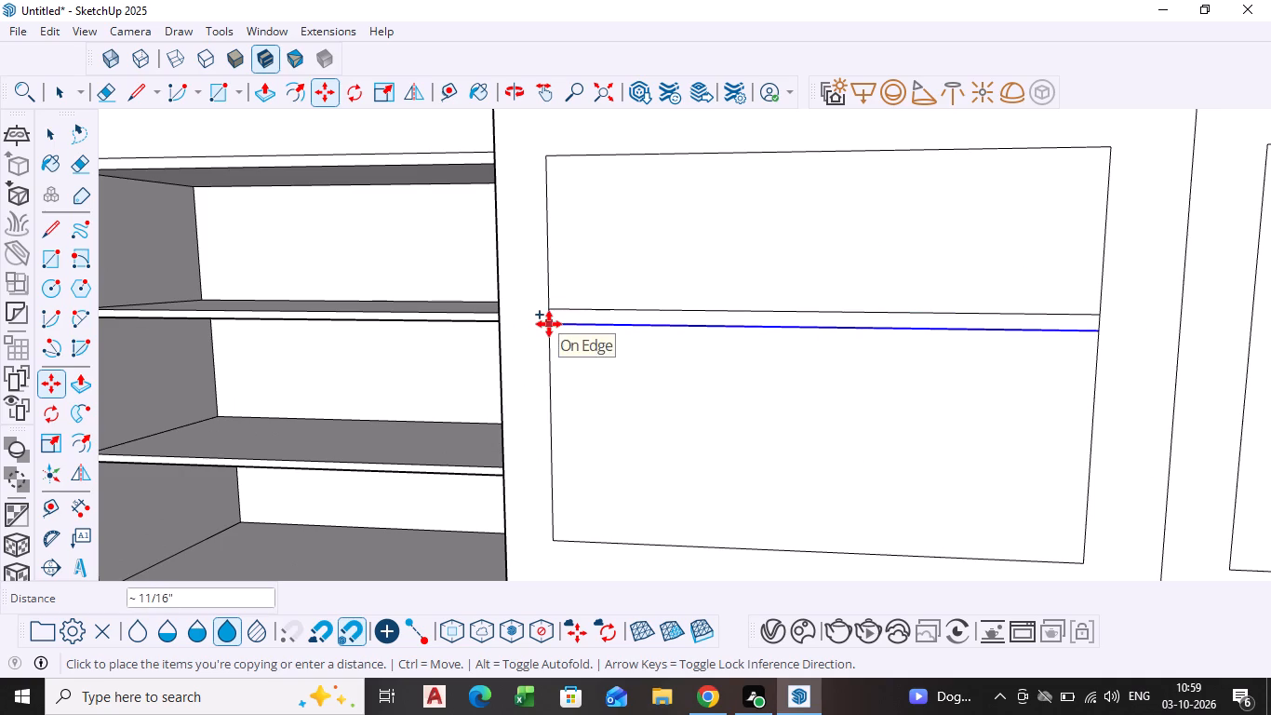
click(549, 324)
key(space)
Move both shelf strip lines down together about 1 9/16" within the inset panel.
click(639, 309)
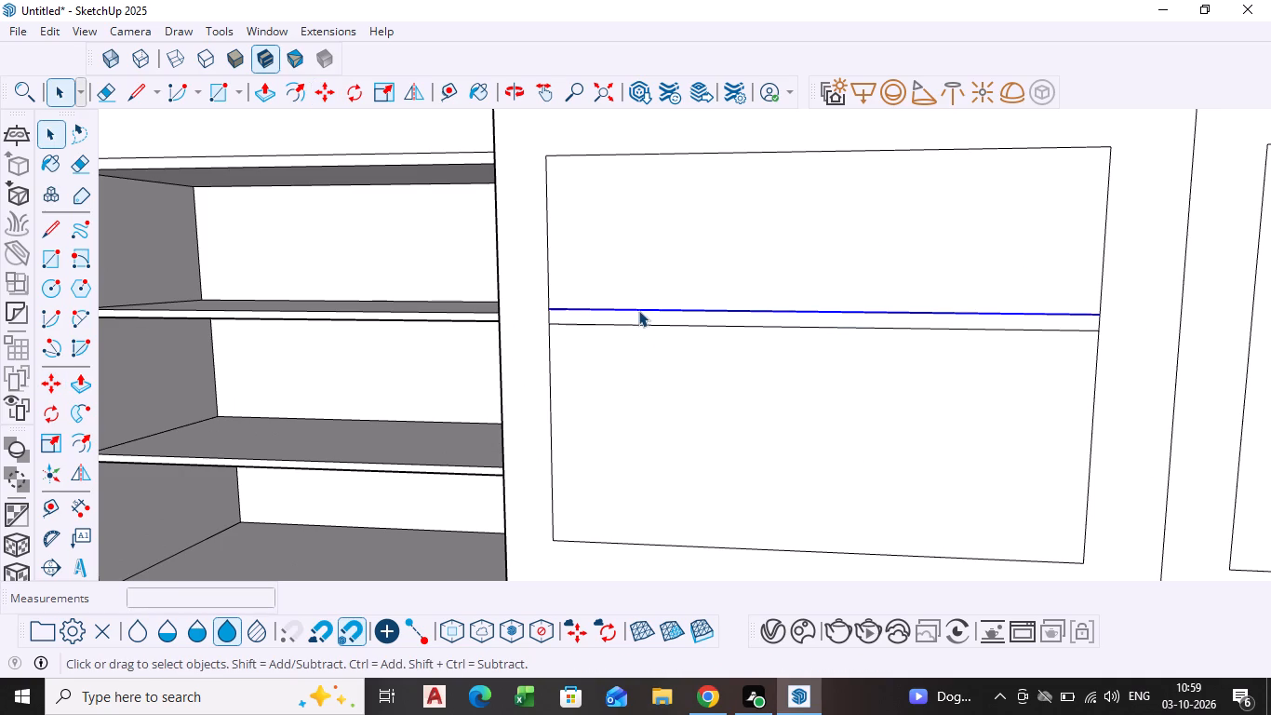
shift+click(635, 323)
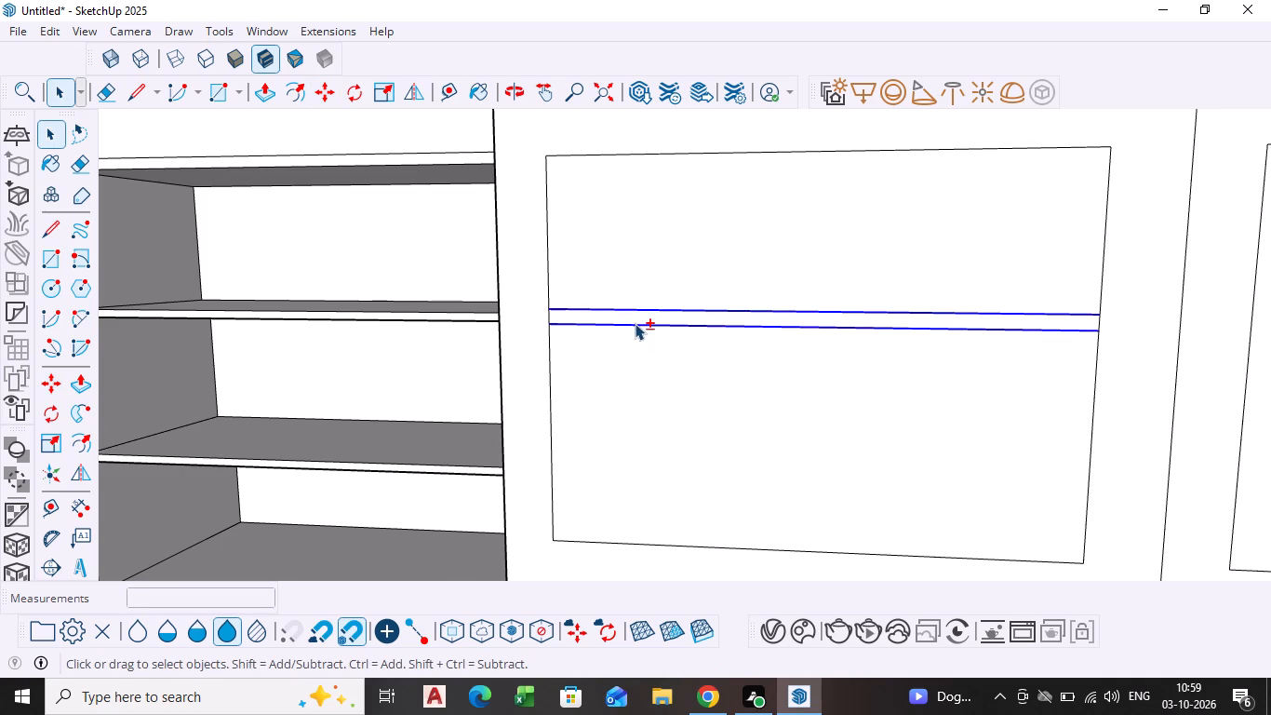
key(m)
click(552, 309)
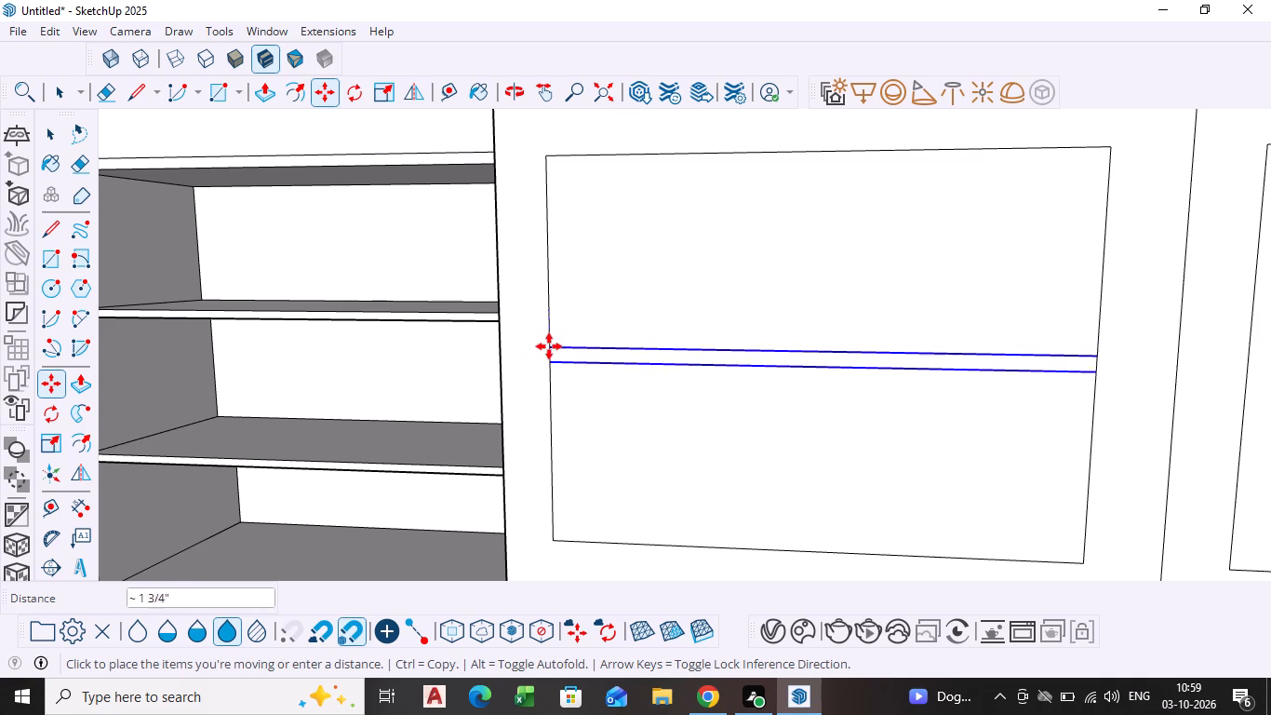
click(549, 344)
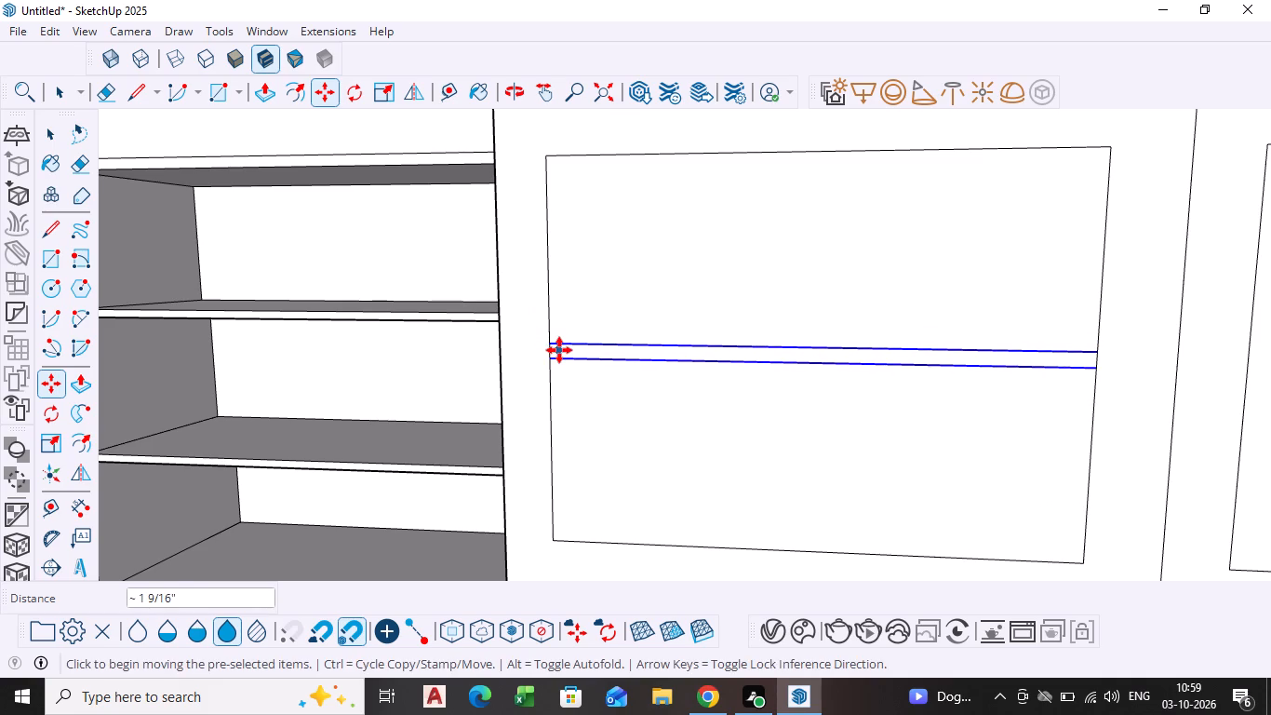
Copy the pair of shelf strip lines horizontally 2' 5 5/16" into the other door's inset panel.
click(551, 347)
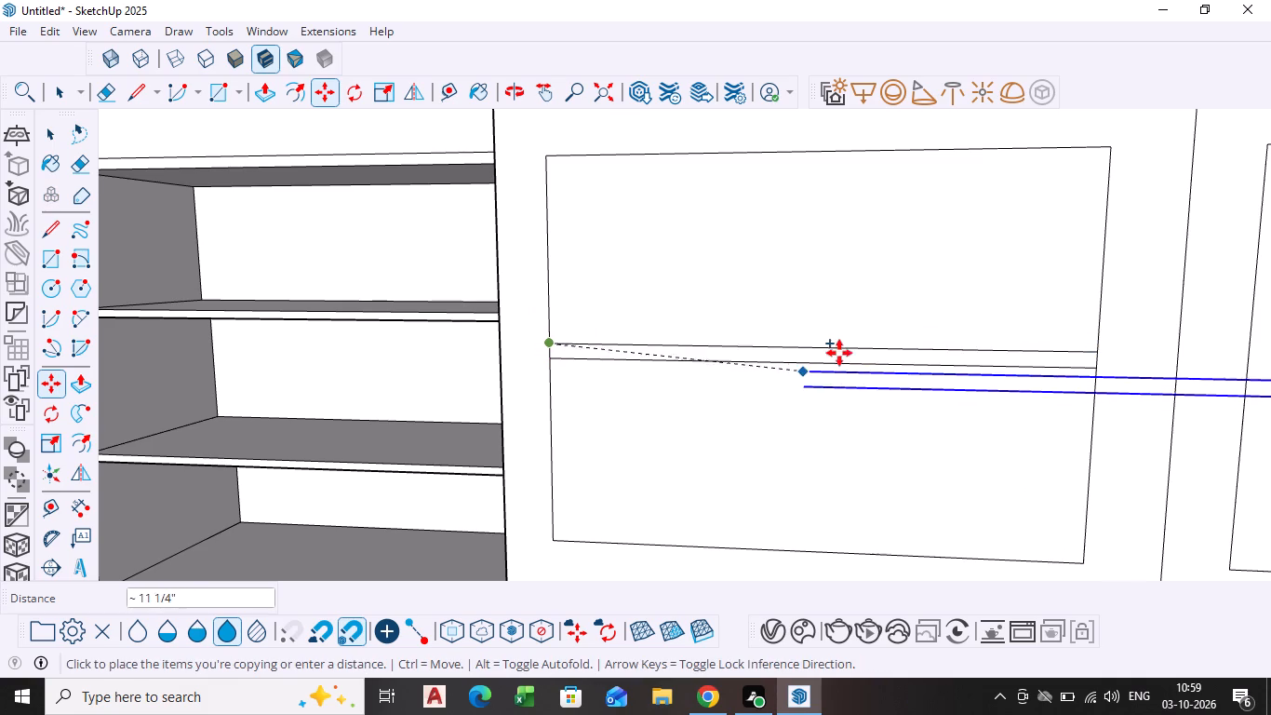
scroll(848, 350, down, 6)
shift+middle_drag(886, 357, 448, 290)
scroll(671, 289, up, 4)
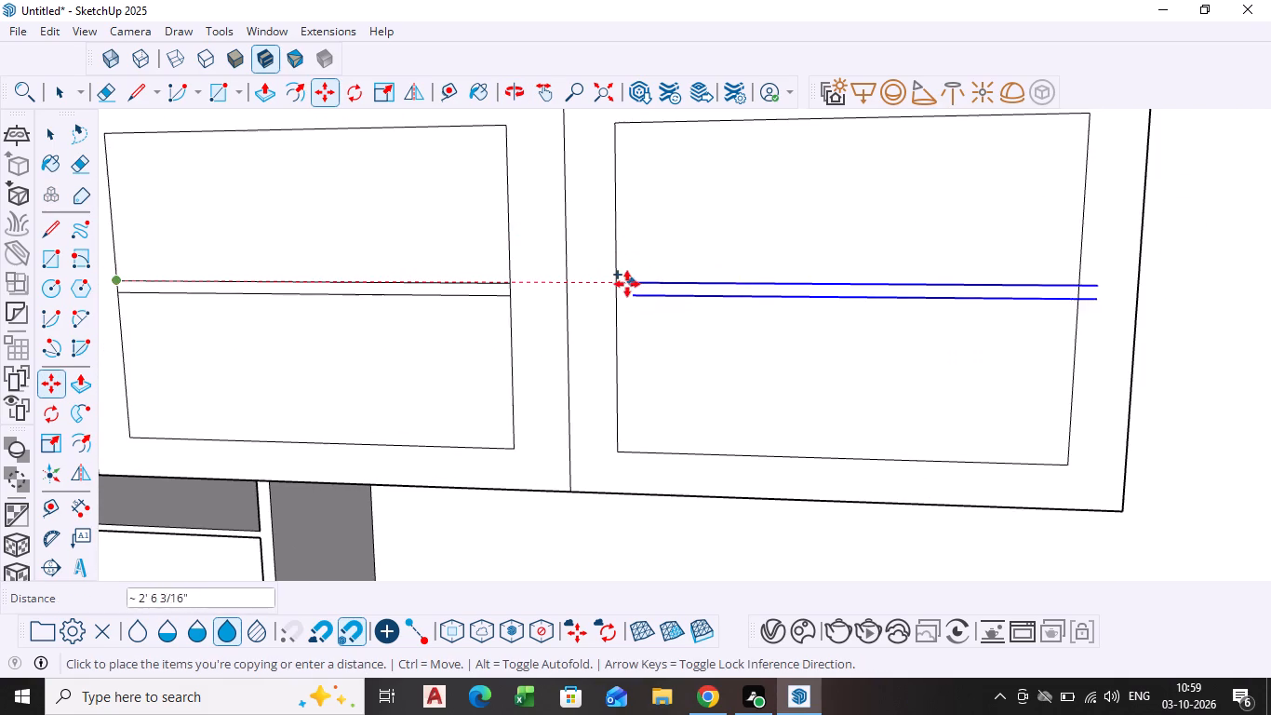
scroll(621, 282, up, 5)
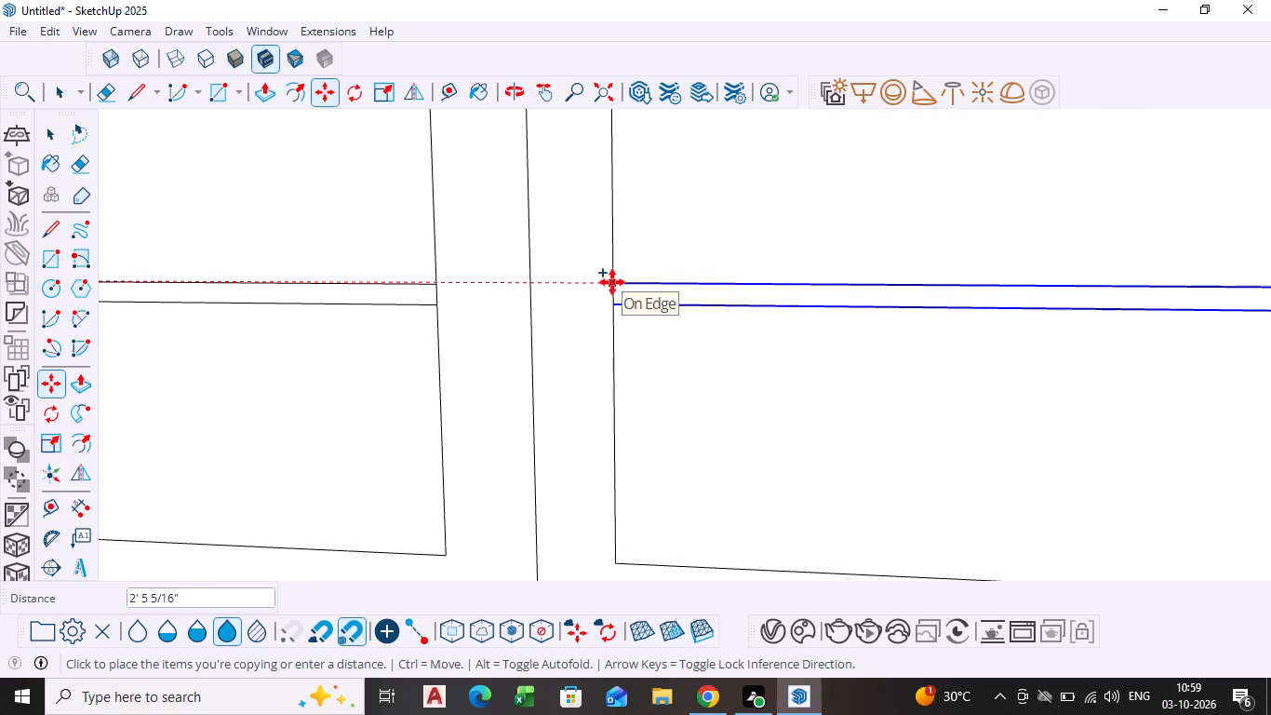
click(612, 282)
key(space)
scroll(629, 282, down, 12)
scroll(1122, 234, down, 5)
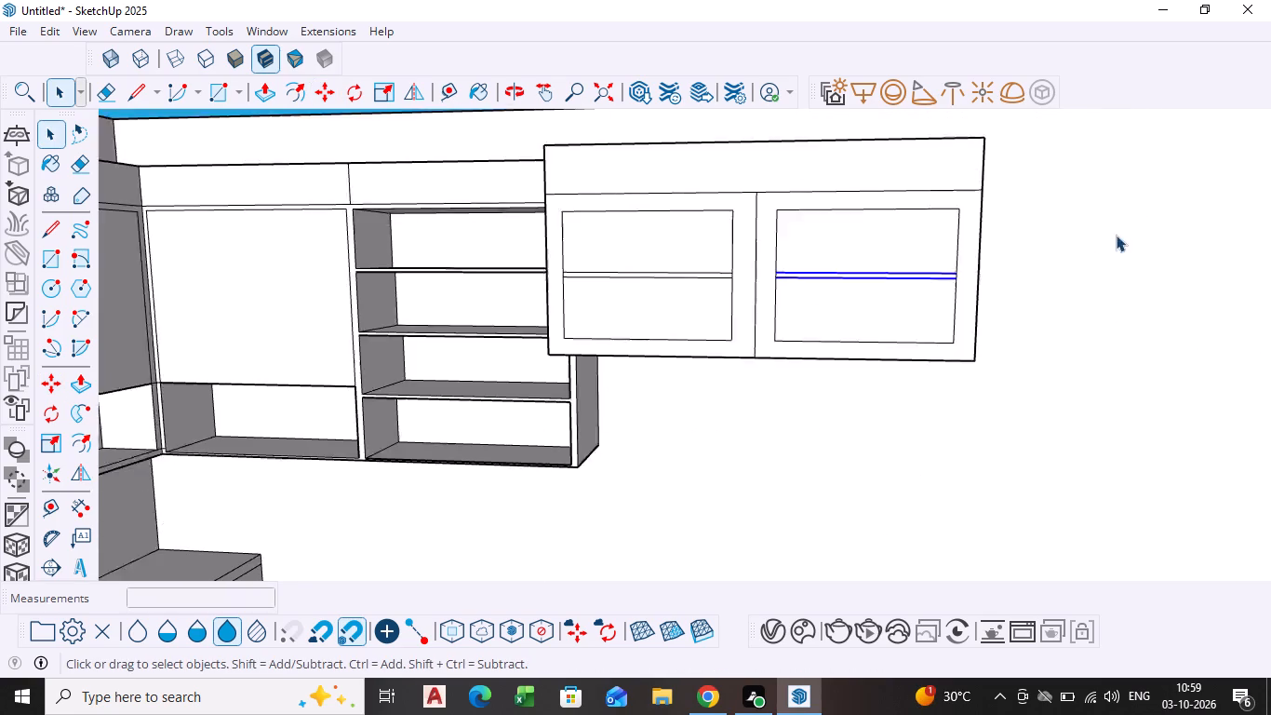
click(1104, 226)
scroll(1028, 278, down, 4)
scroll(942, 264, up, 3)
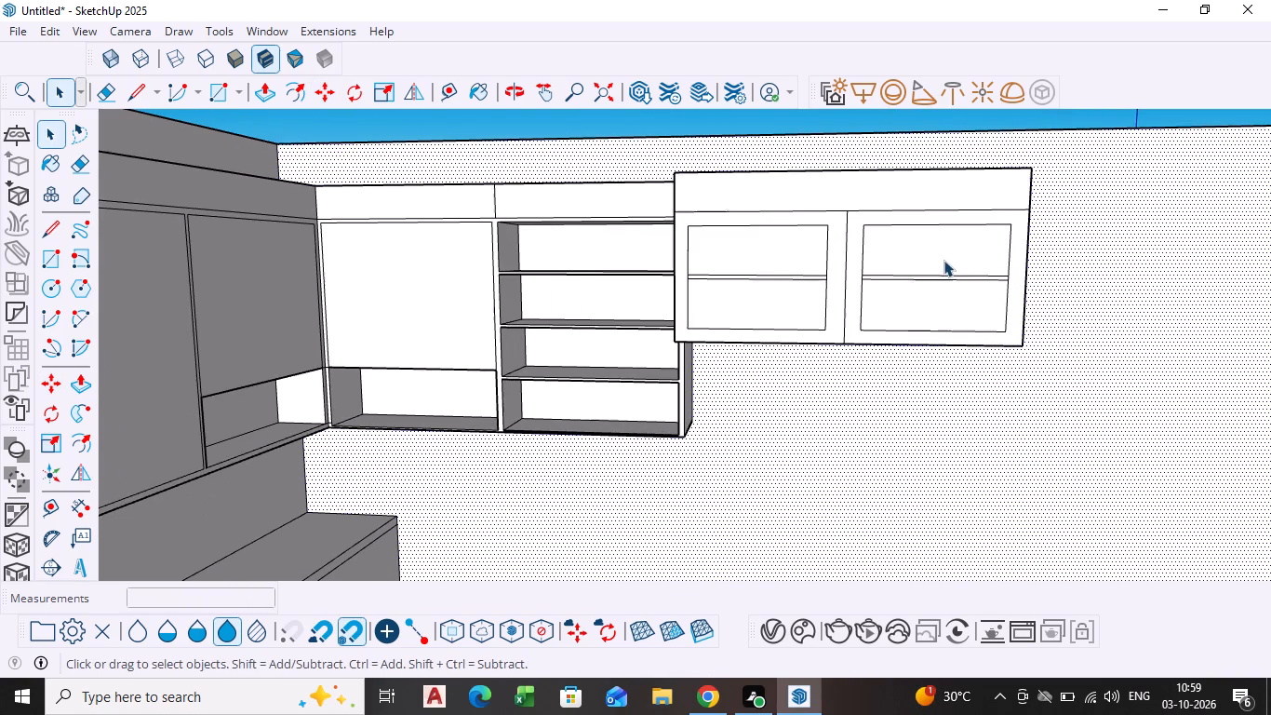
Push the upper pane of the door nearest the open shelves about 10 7/8" into the cabinet.
click(749, 256)
middle_drag(749, 254, 589, 290)
scroll(749, 254, down, 1)
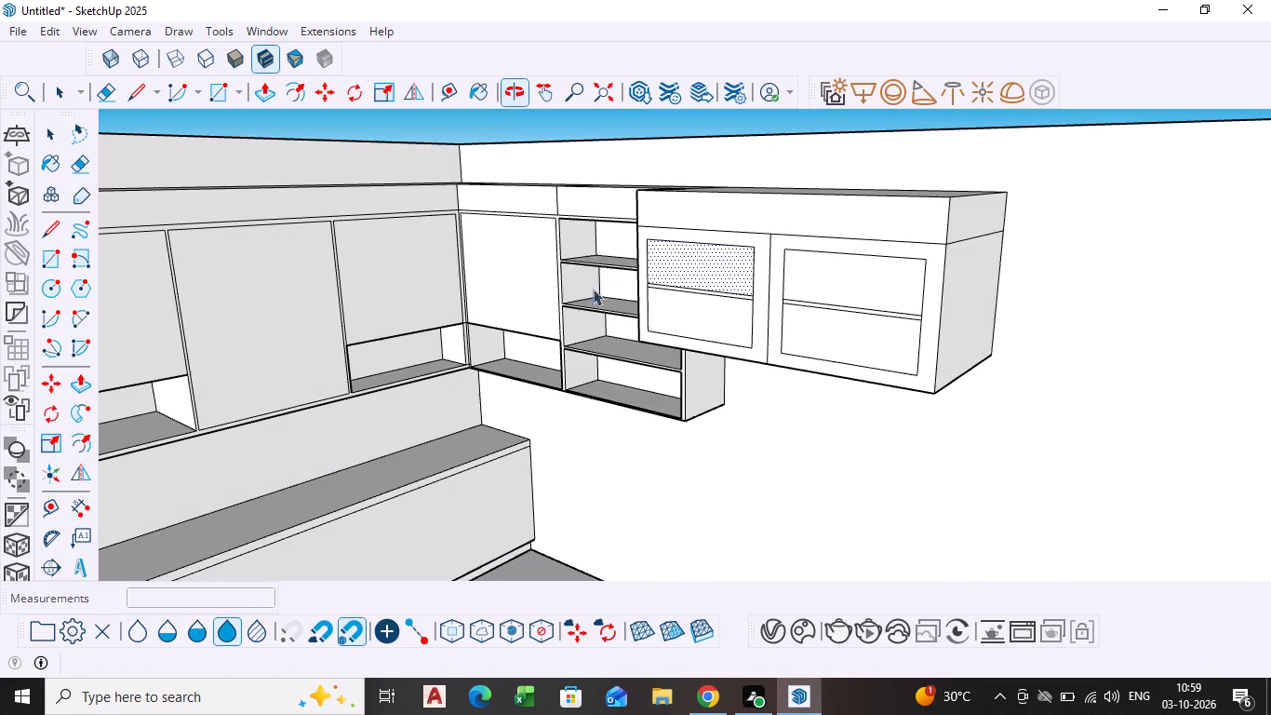
key(p)
click(696, 246)
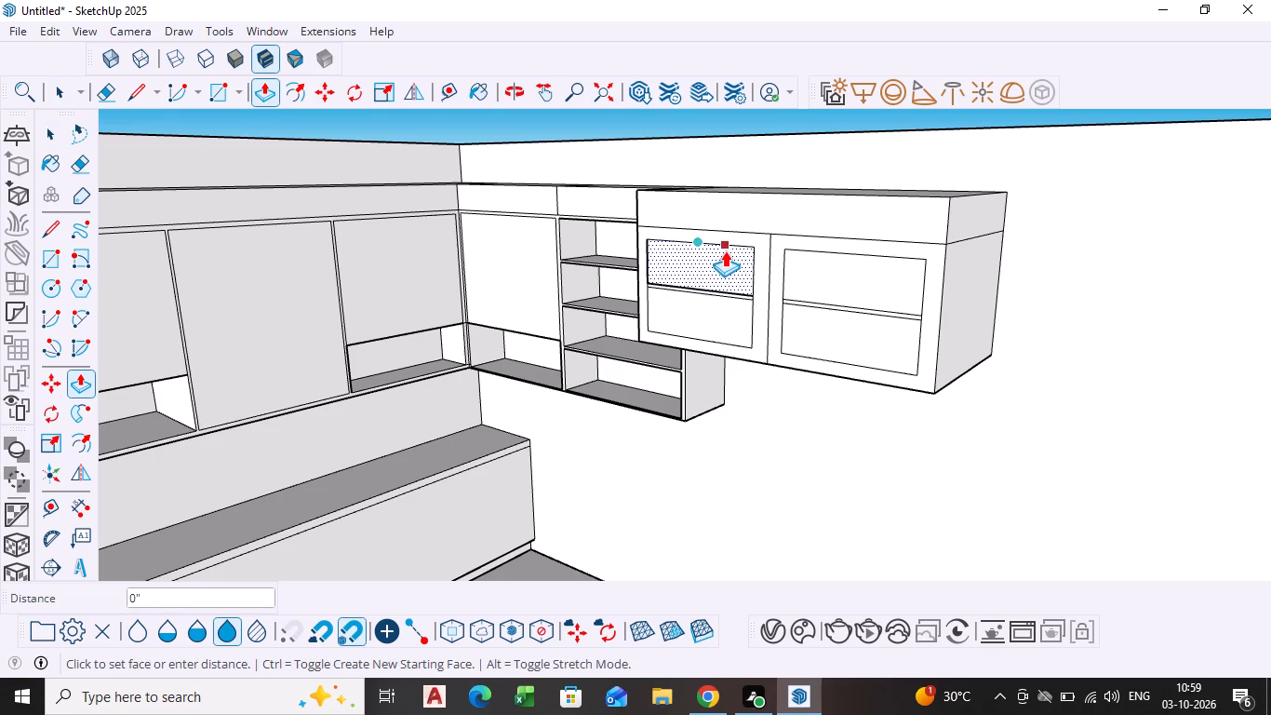
scroll(728, 250, up, 8)
click(743, 249)
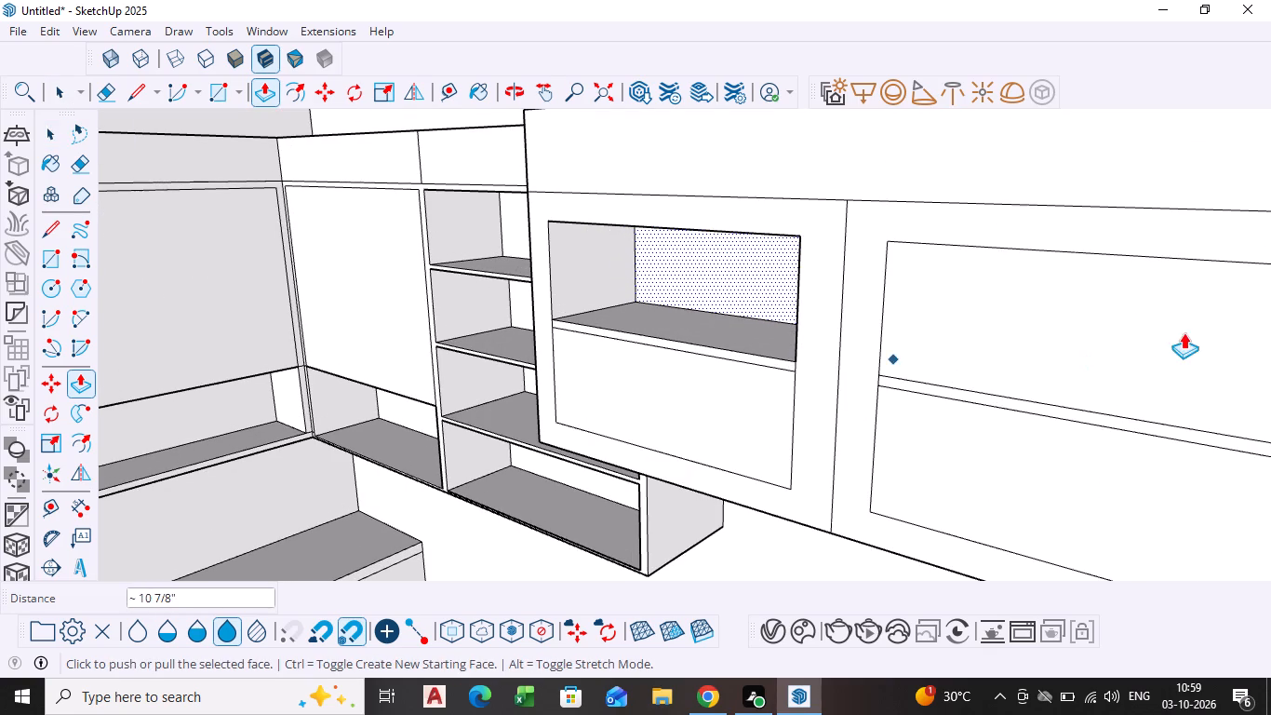
Push the lower pane of the same door about 11 1/8" inward, leaving the thin shelf strip between the recesses.
key(space)
click(706, 420)
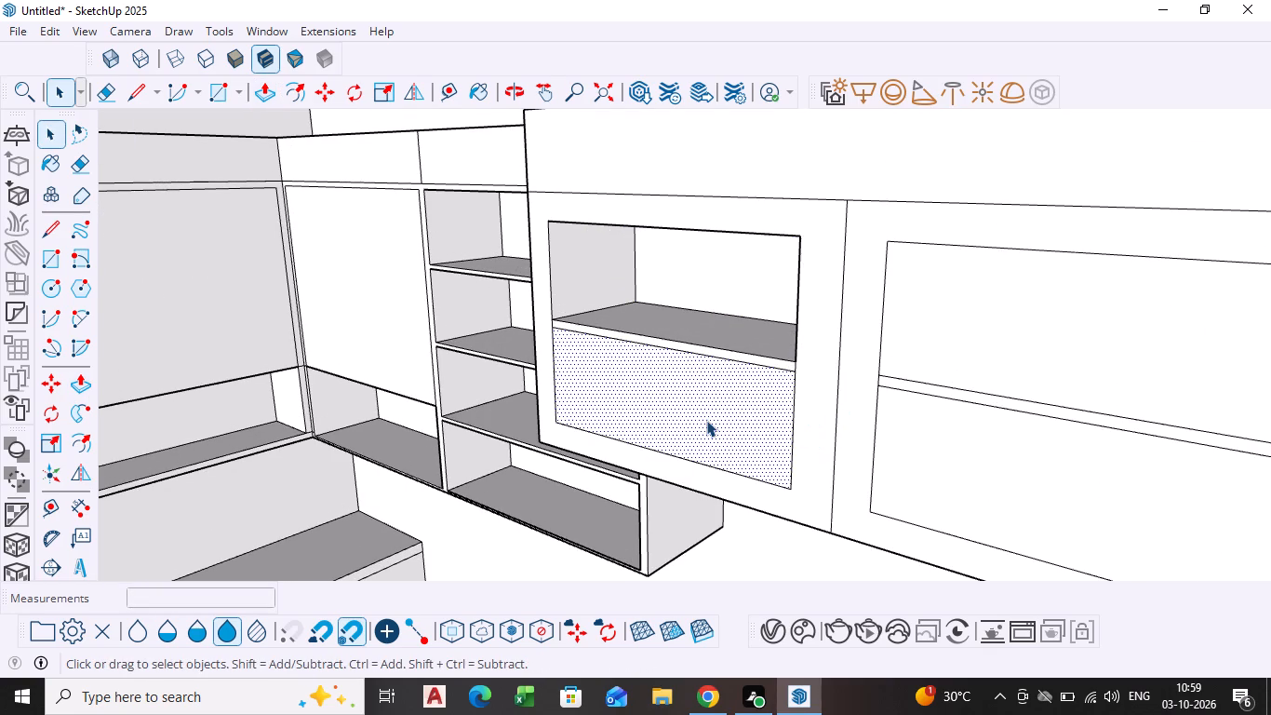
key(p)
click(705, 420)
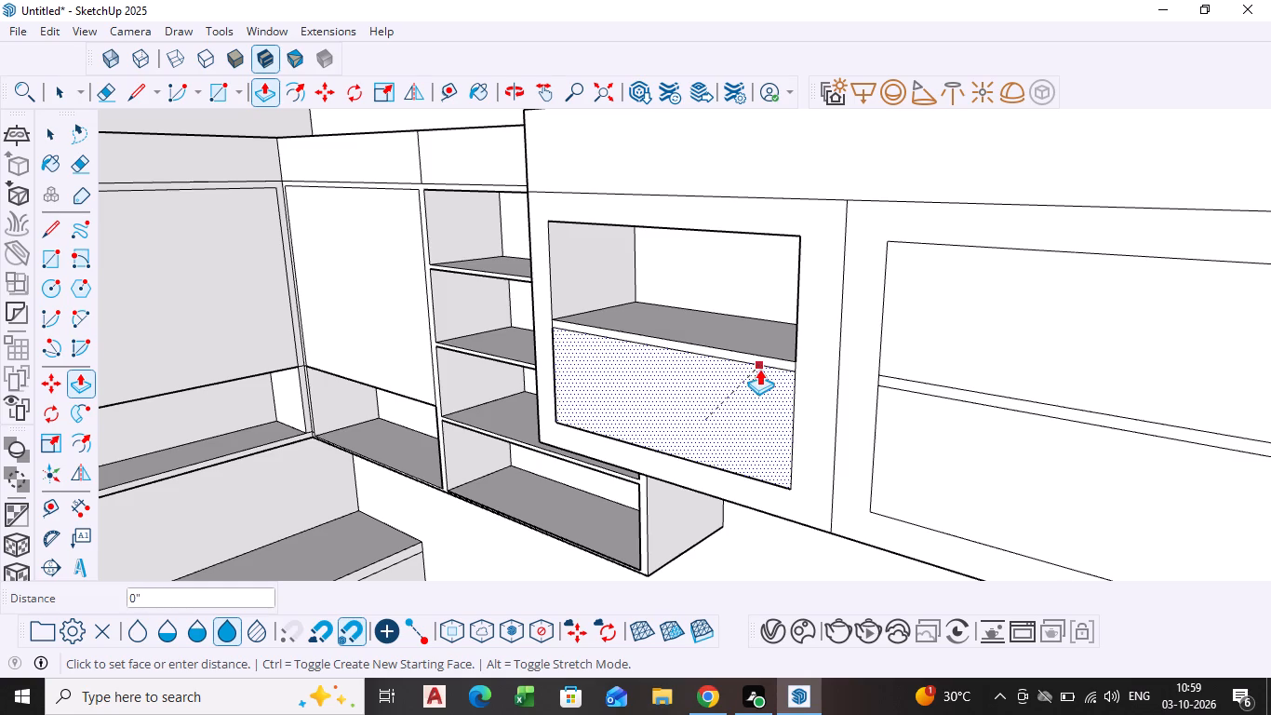
middle_drag(742, 376, 785, 321)
scroll(785, 321, up, 1)
click(813, 305)
scroll(1027, 356, down, 5)
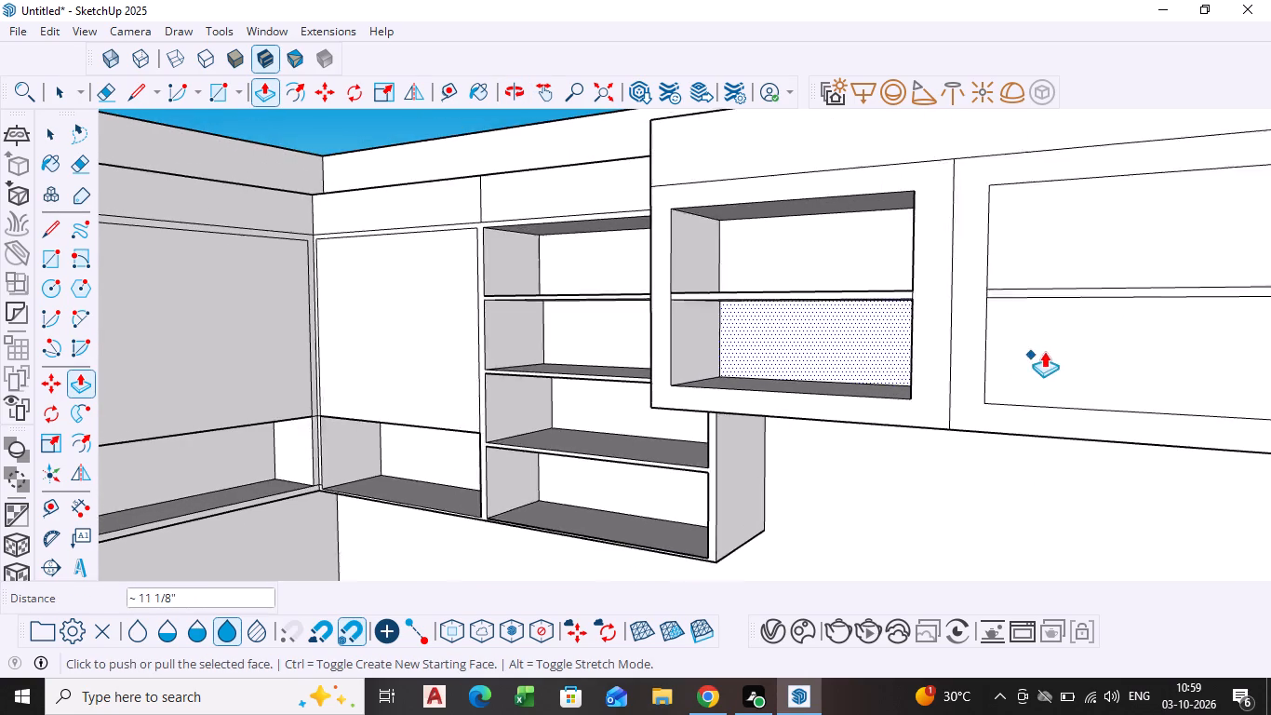
Push the upper pane of the other door about 1' 8" into the cabinet.
shift+middle_drag(1055, 348, 694, 392)
shift+scroll(1046, 349, down, 1)
key(space)
click(768, 301)
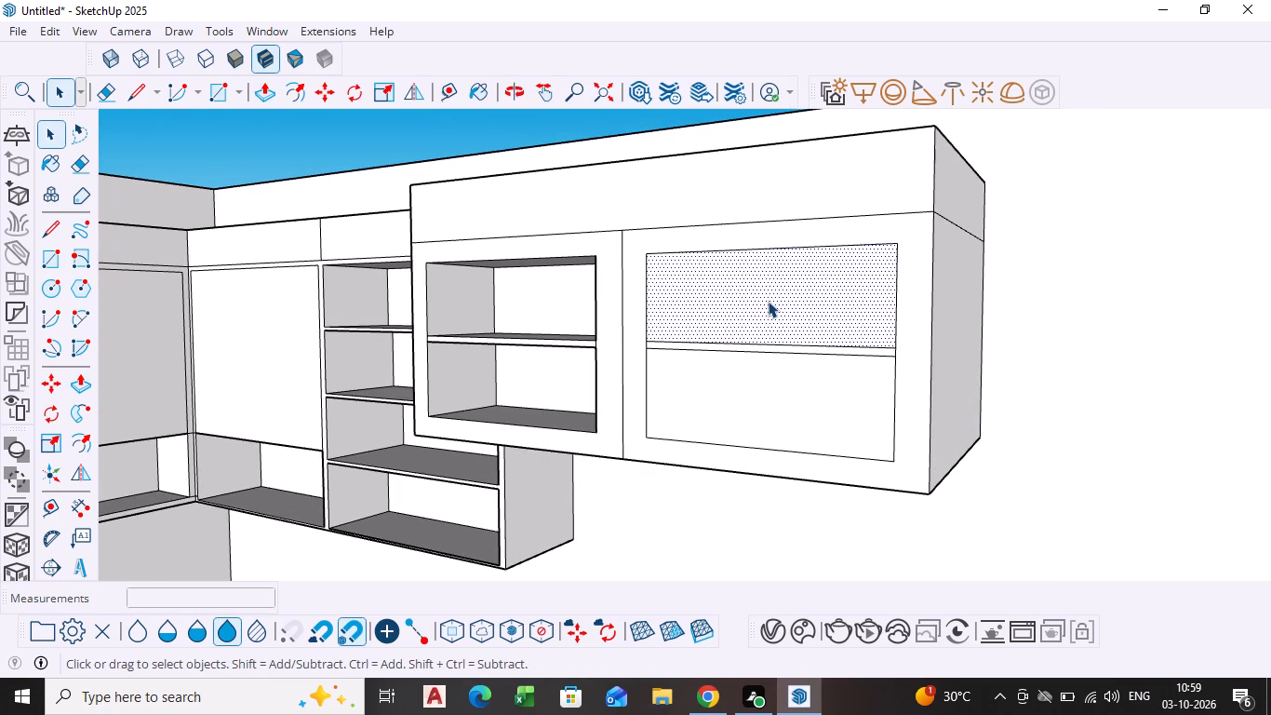
key(p)
click(768, 300)
click(842, 272)
Push the lower pane of that second door about 1' 8" inward, beneath its shelf strip.
key(space)
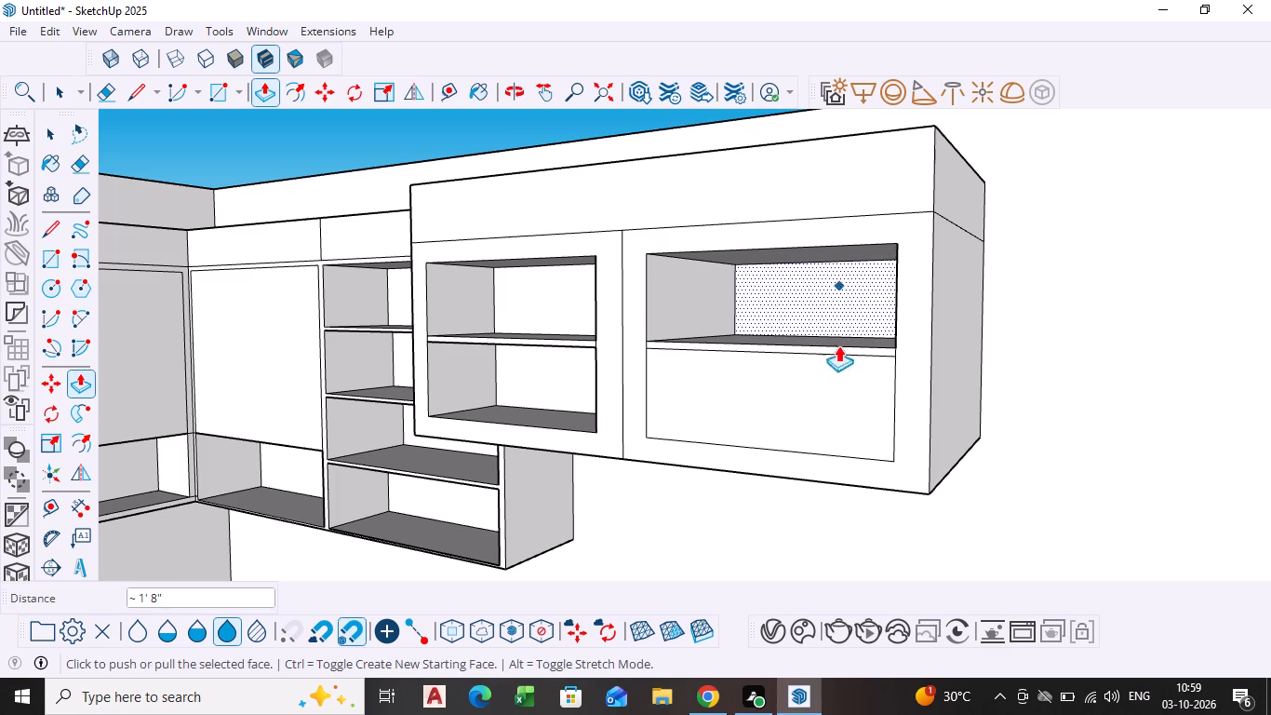
click(811, 405)
key(p)
click(811, 405)
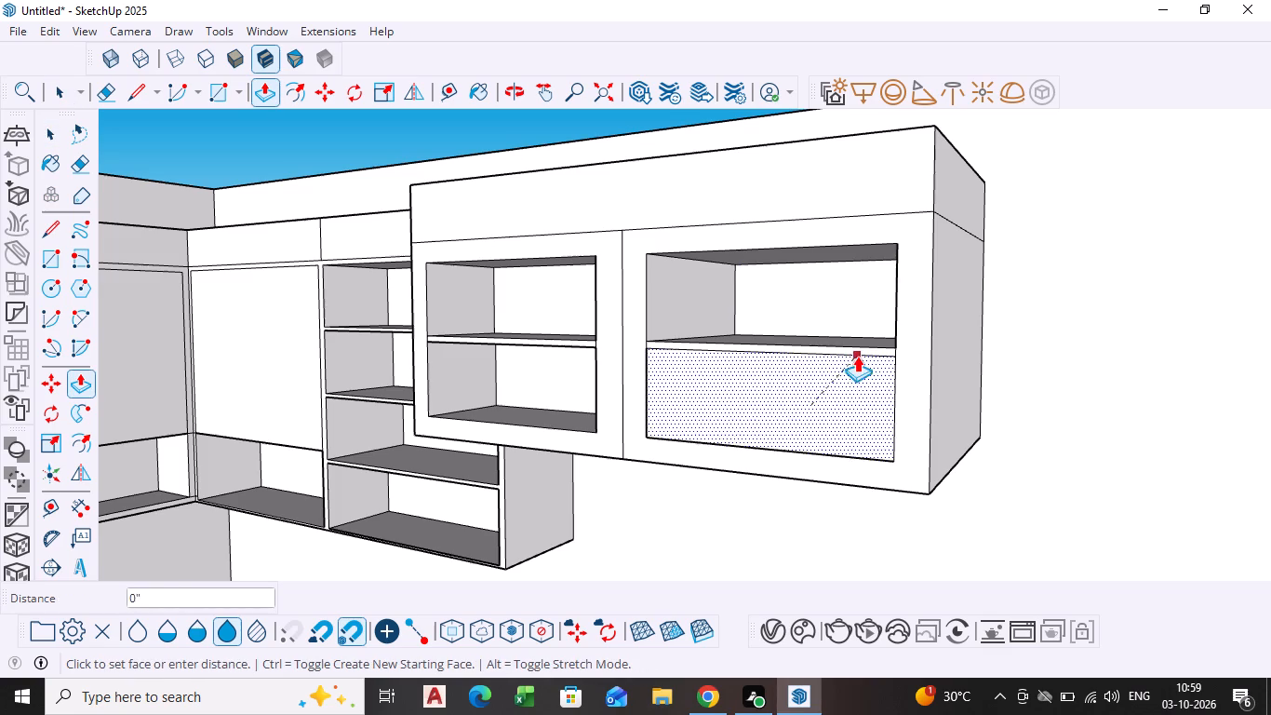
click(848, 299)
scroll(888, 395, down, 7)
middle_drag(850, 391, 850, 392)
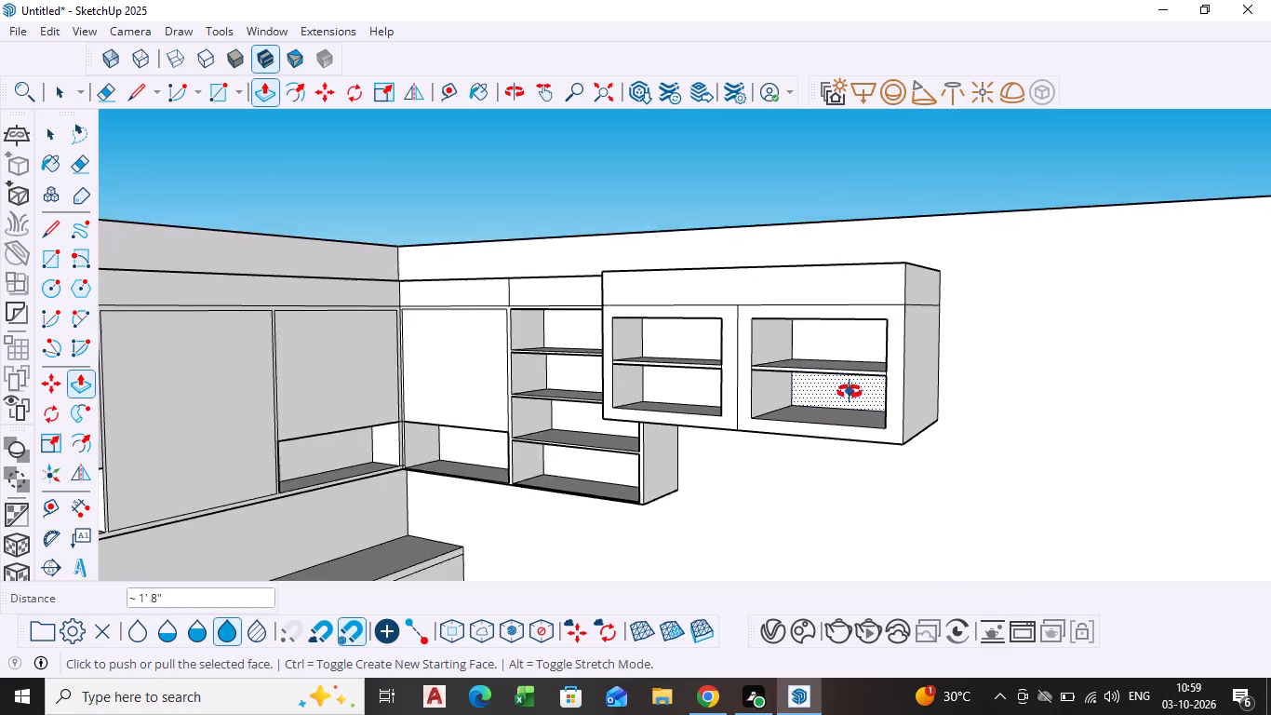
middle_drag(850, 392, 918, 412)
key(space)
Examine the recessed two-door cabinet up close and in relation to the rest of the room.
click(881, 188)
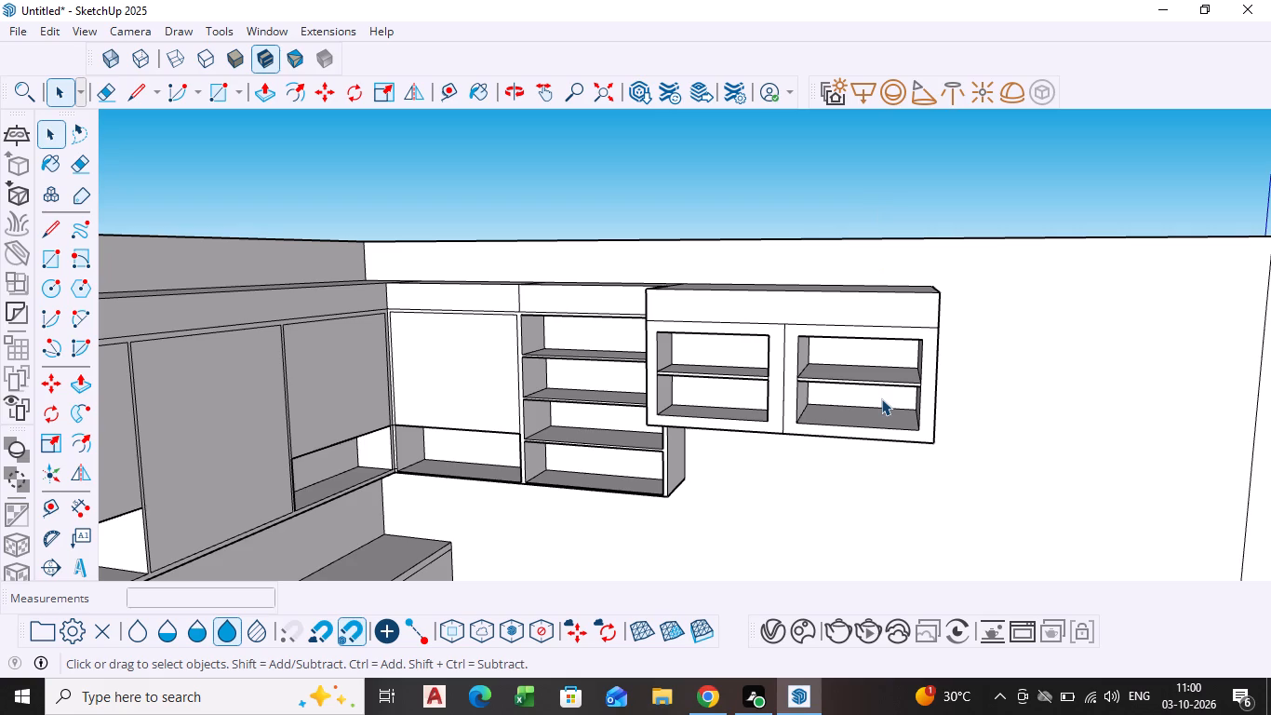
scroll(872, 425, down, 3)
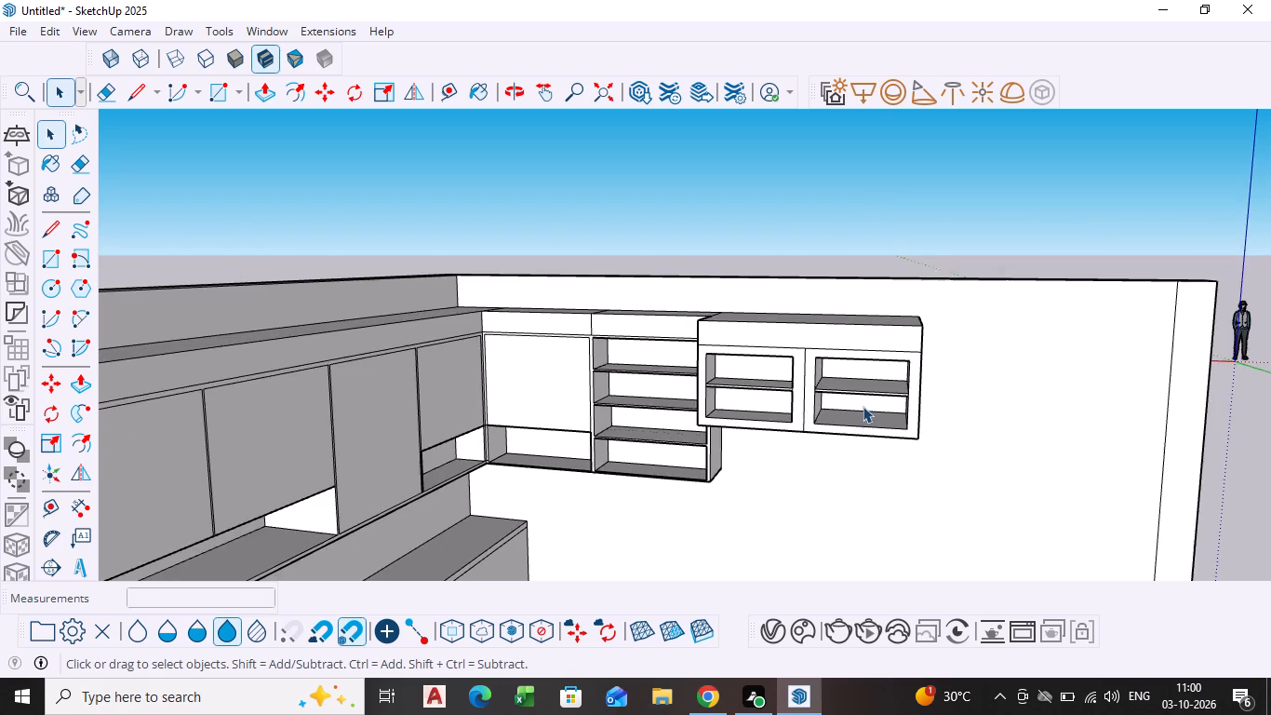
scroll(863, 405, down, 2)
middle_drag(863, 405, 679, 416)
scroll(645, 447, down, 6)
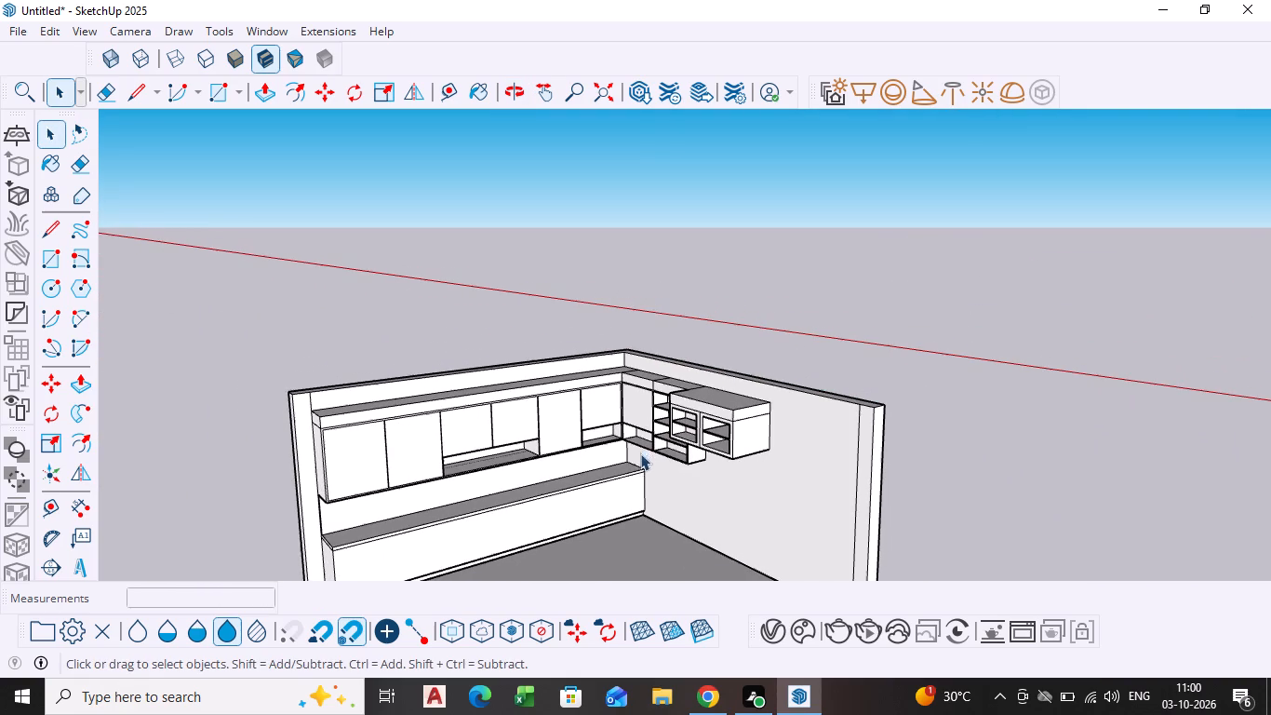
middle_drag(639, 453, 880, 429)
scroll(727, 460, up, 4)
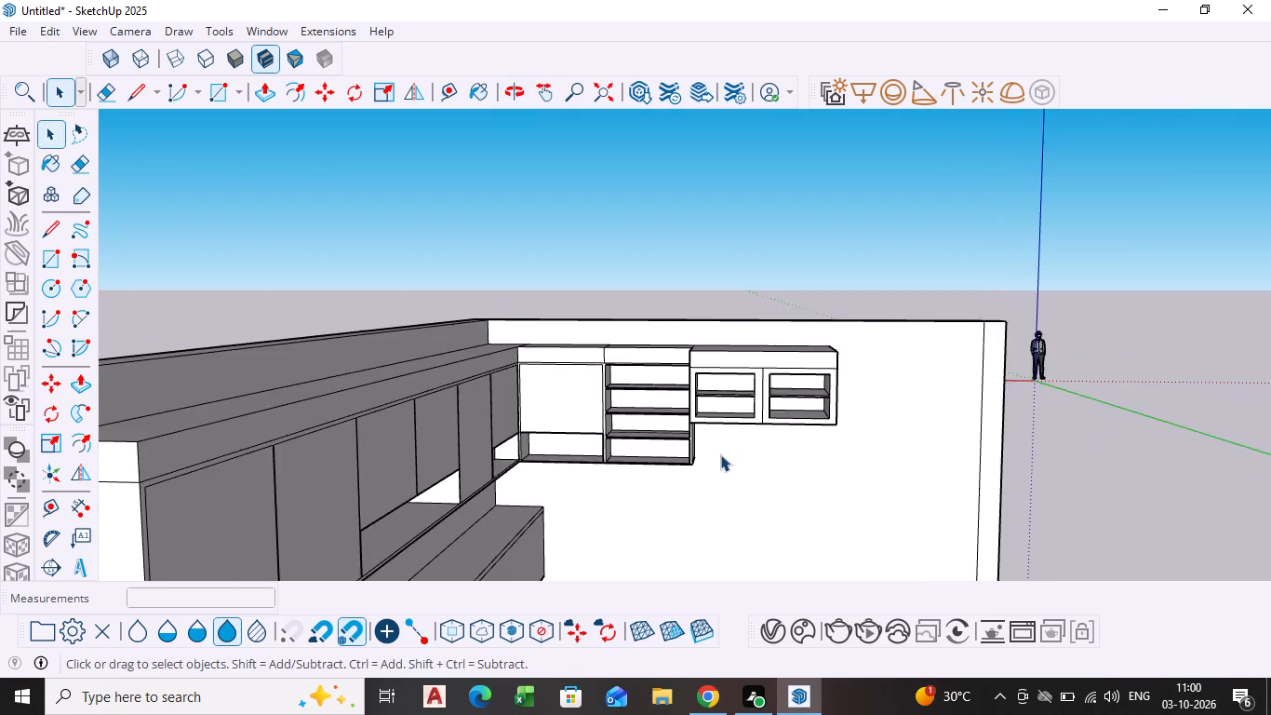
middle_drag(720, 439, 735, 385)
scroll(724, 406, up, 4)
middle_drag(721, 405, 714, 446)
scroll(705, 424, up, 5)
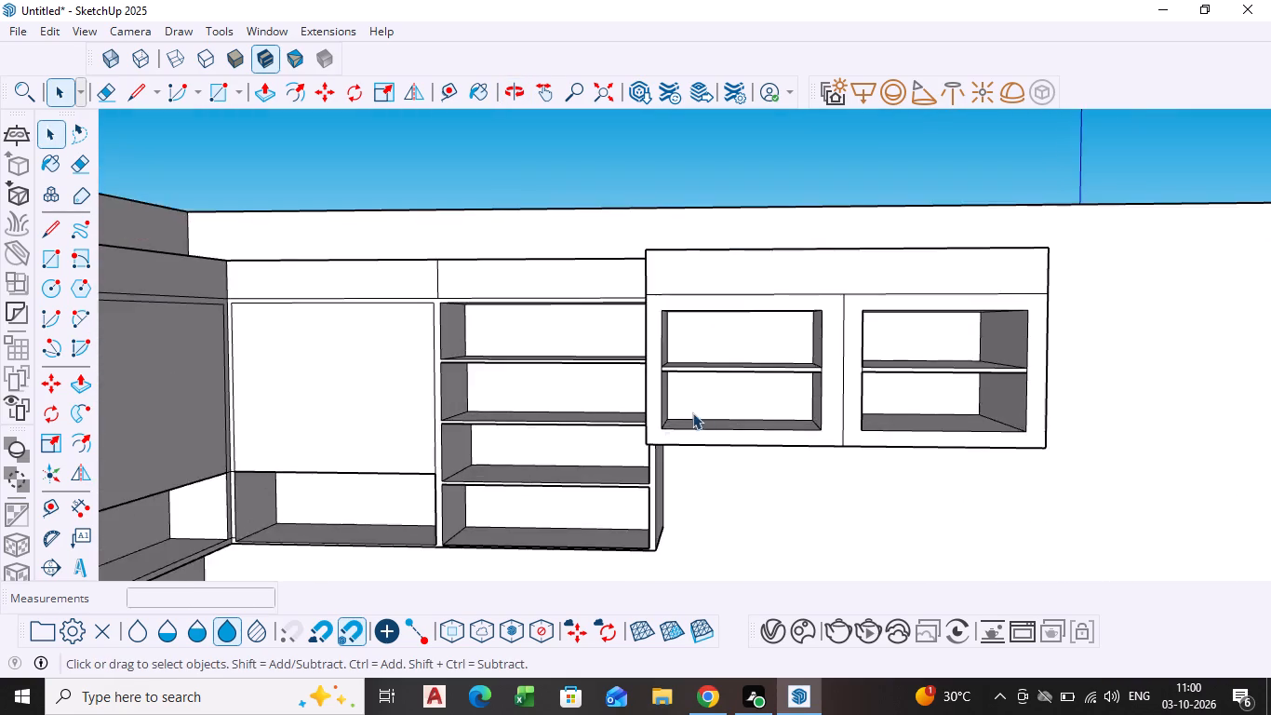
scroll(692, 412, up, 4)
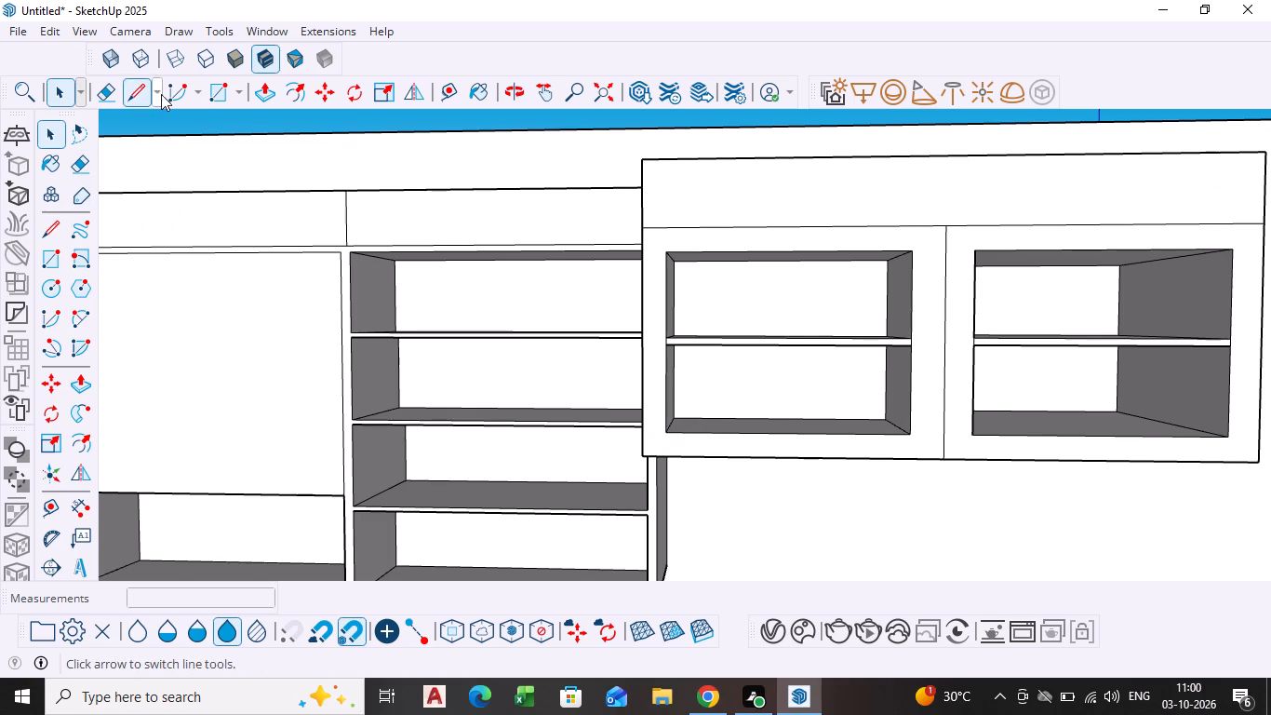
Cover both recessed door openings with corner-to-corner rectangles, the one nearest the open shelves about 1' 11 7/16" by 1' 5 1/2".
click(38, 271)
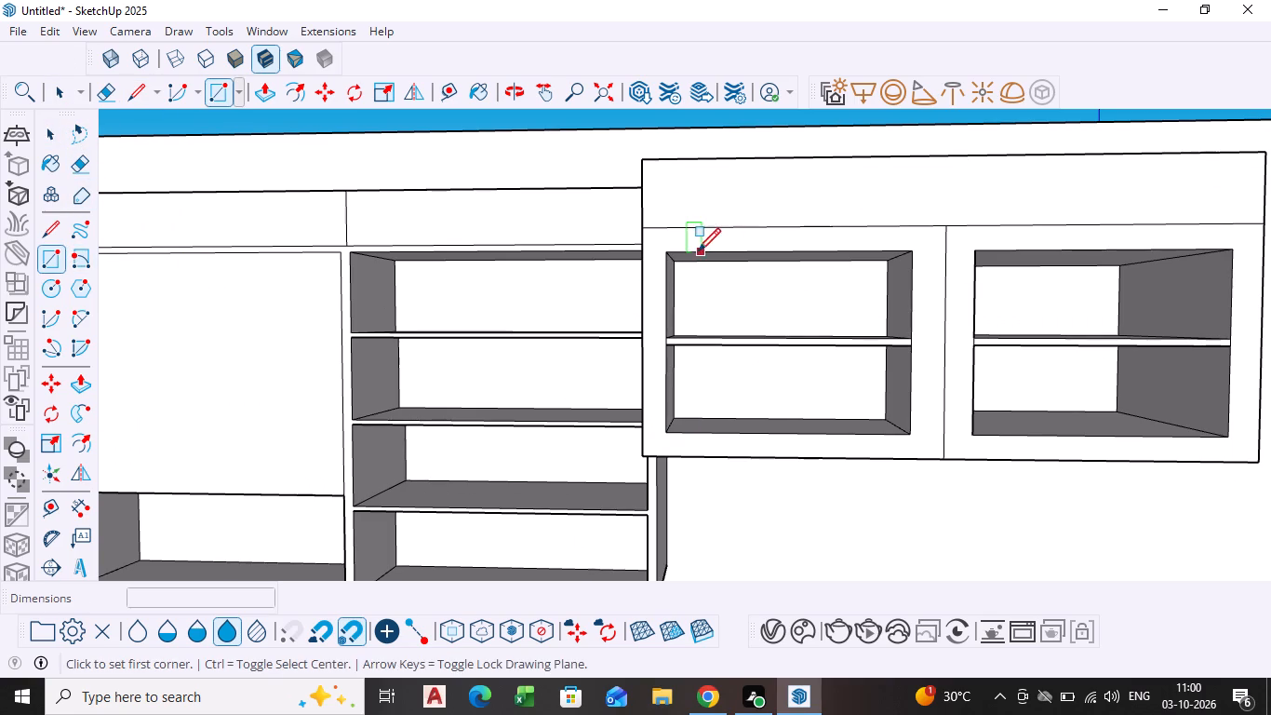
click(665, 251)
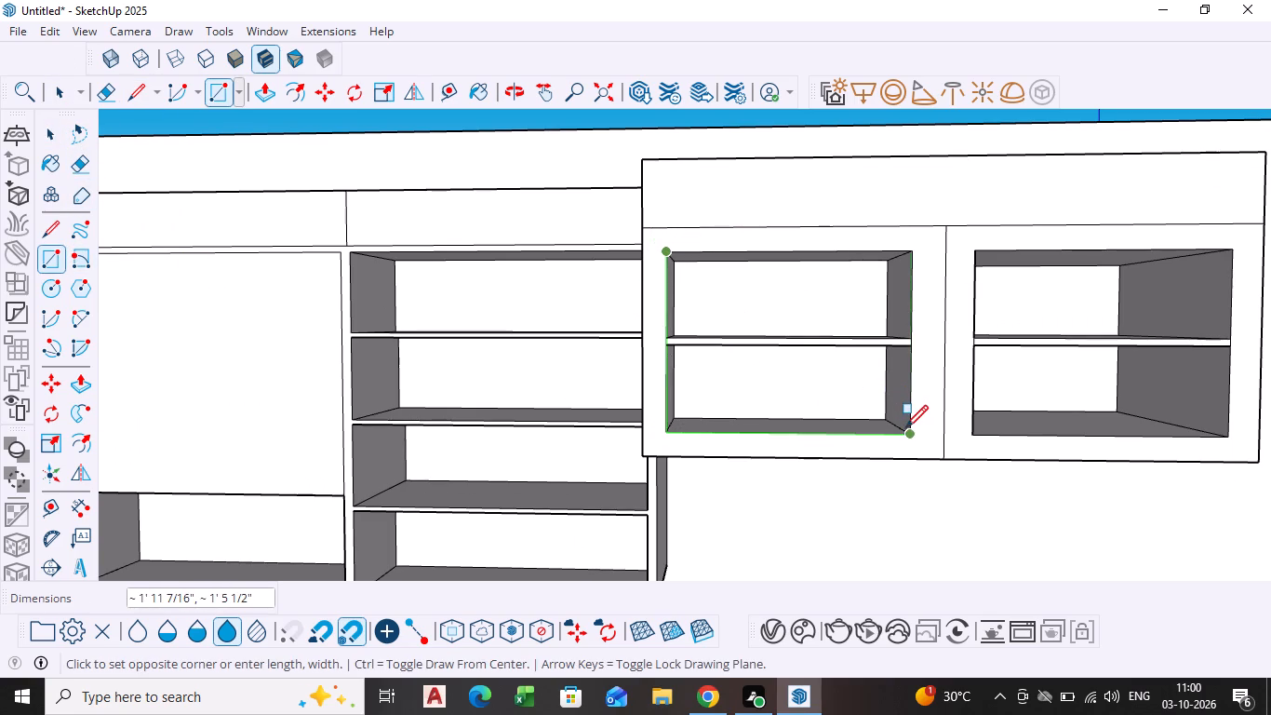
click(905, 430)
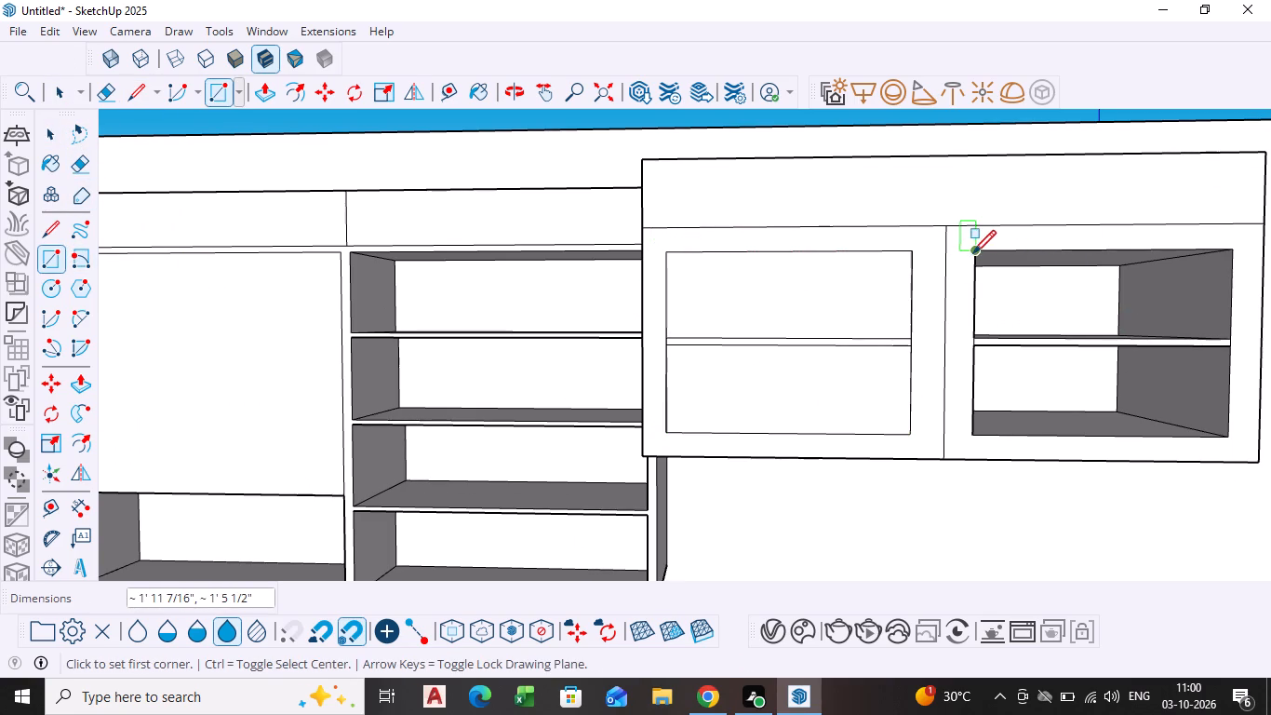
click(973, 255)
scroll(1195, 415, down, 3)
middle_drag(1195, 415, 1023, 368)
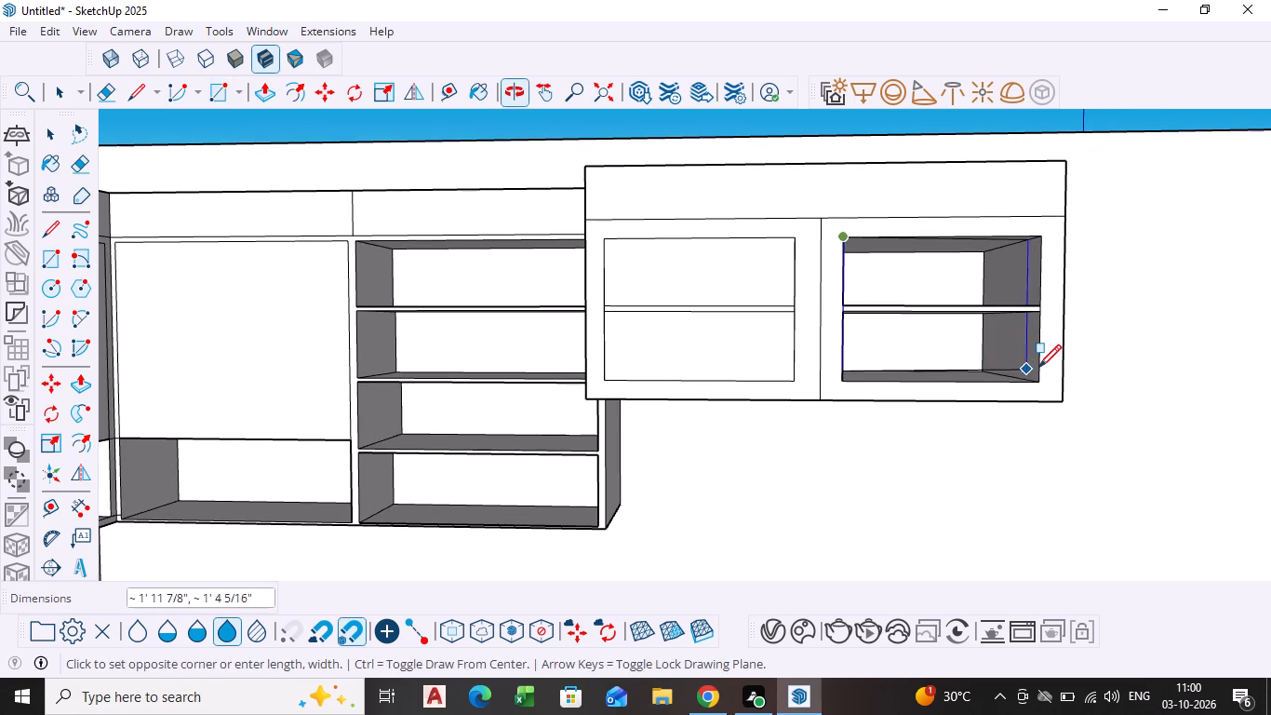
click(1037, 384)
key(space)
Show the Default Tray for access to the materials.
scroll(938, 382, down, 6)
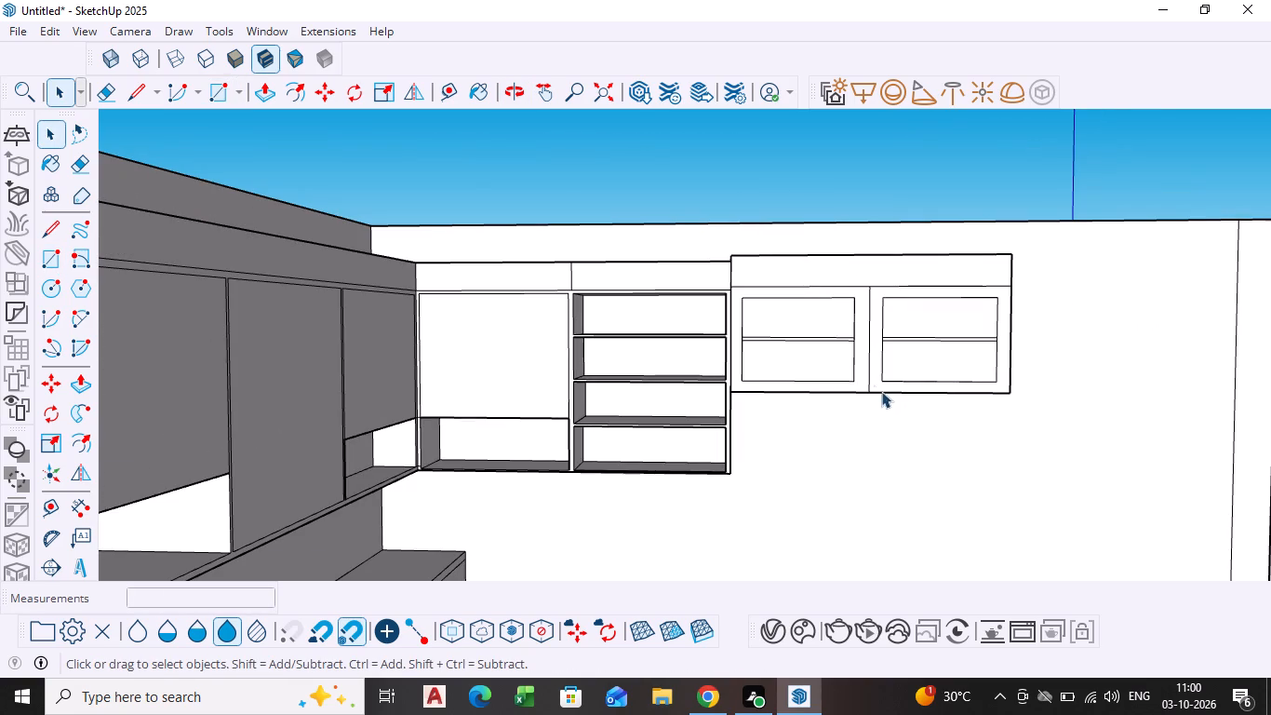
scroll(806, 323, down, 3)
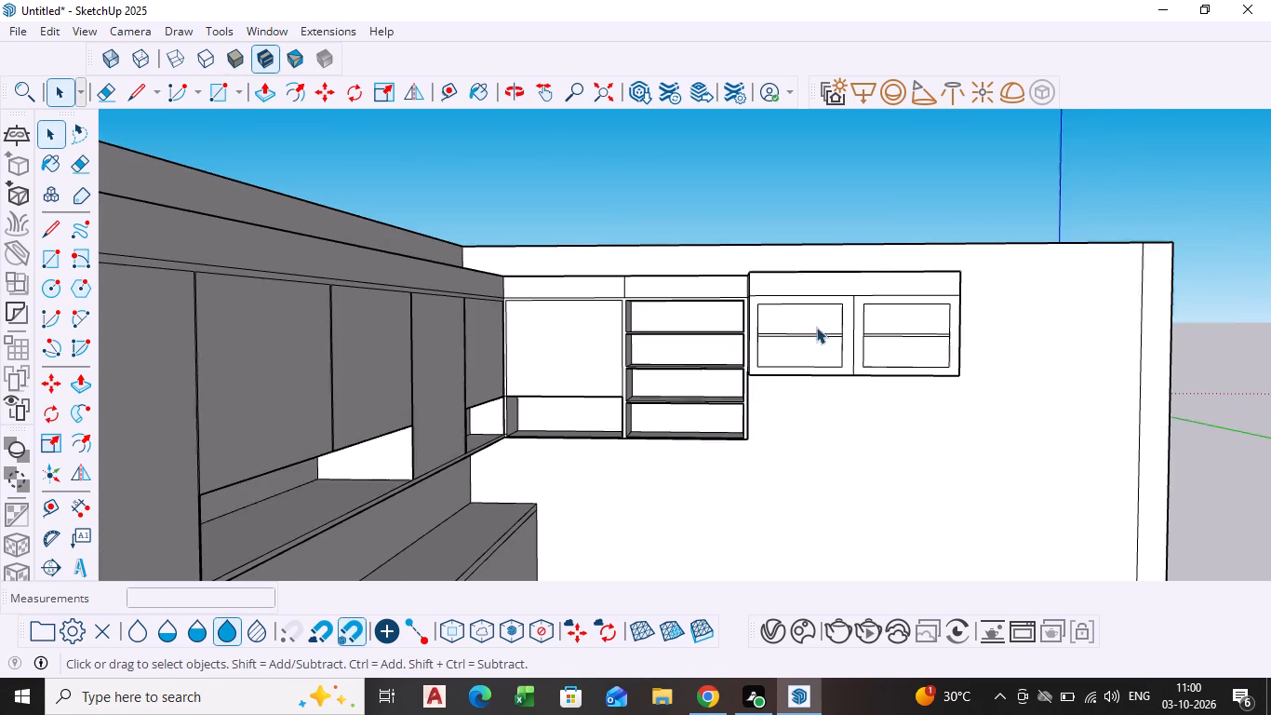
middle_drag(828, 334, 647, 357)
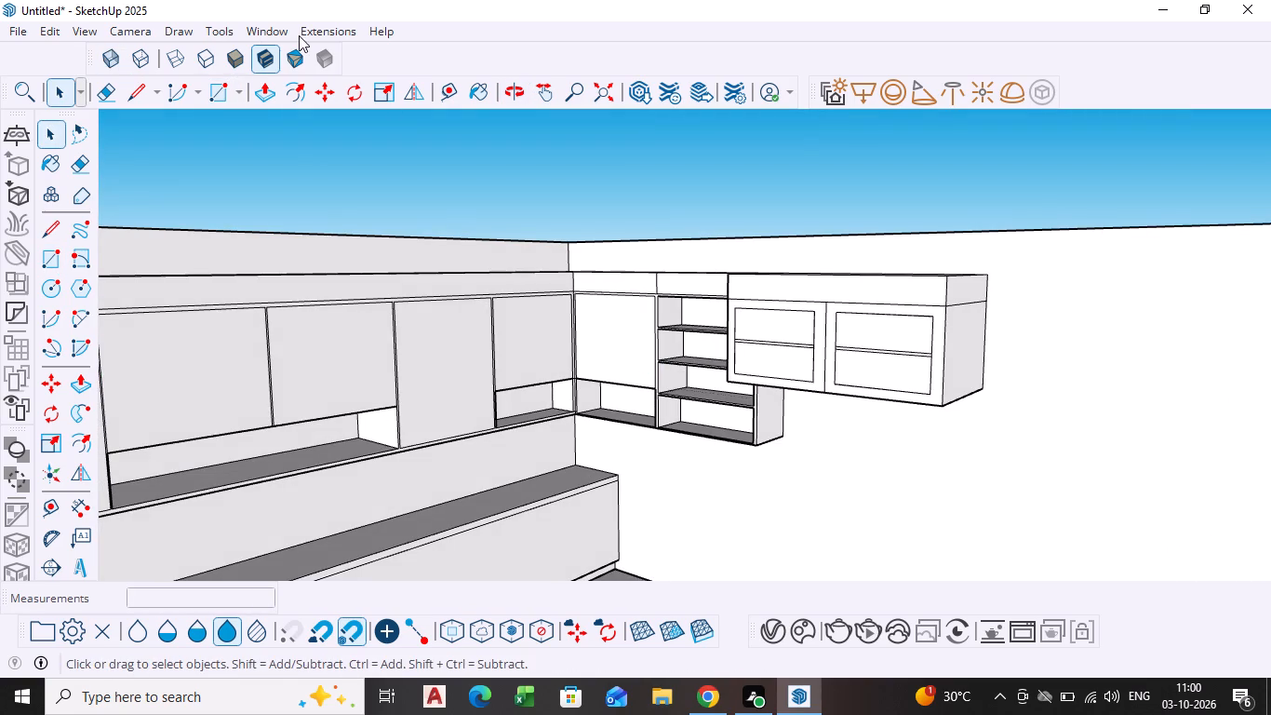
click(267, 29)
click(287, 55)
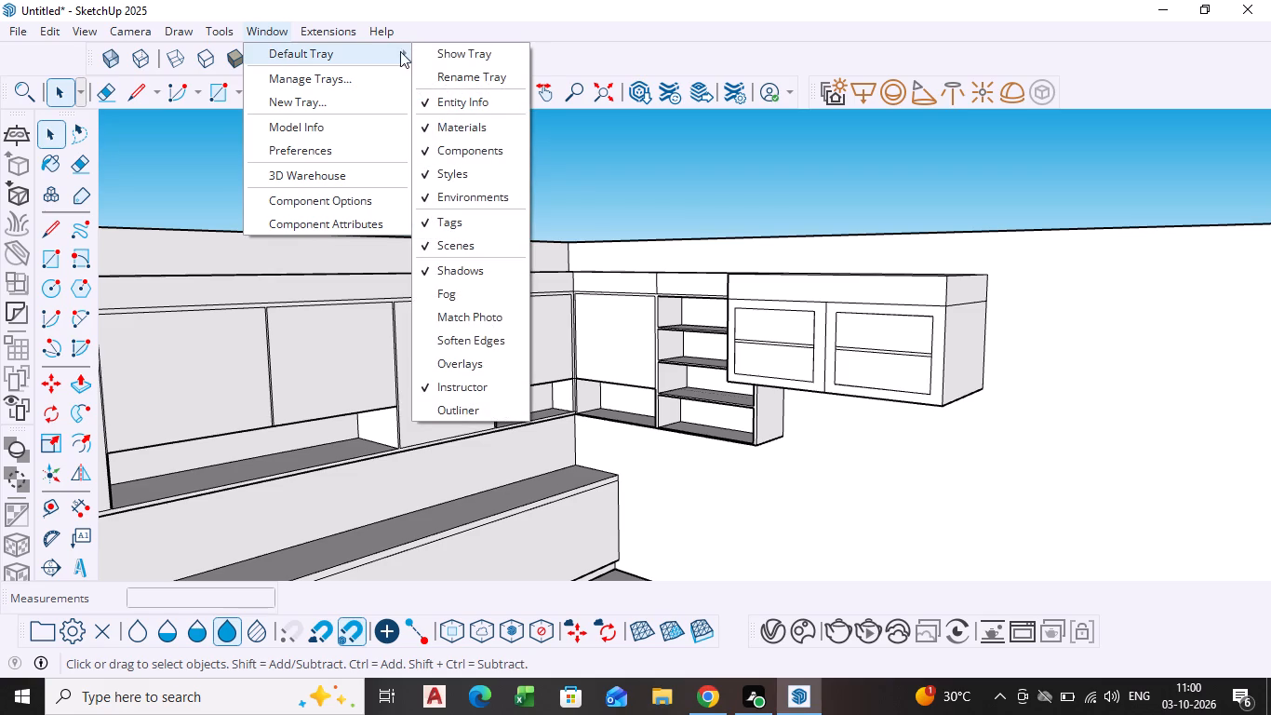
click(434, 52)
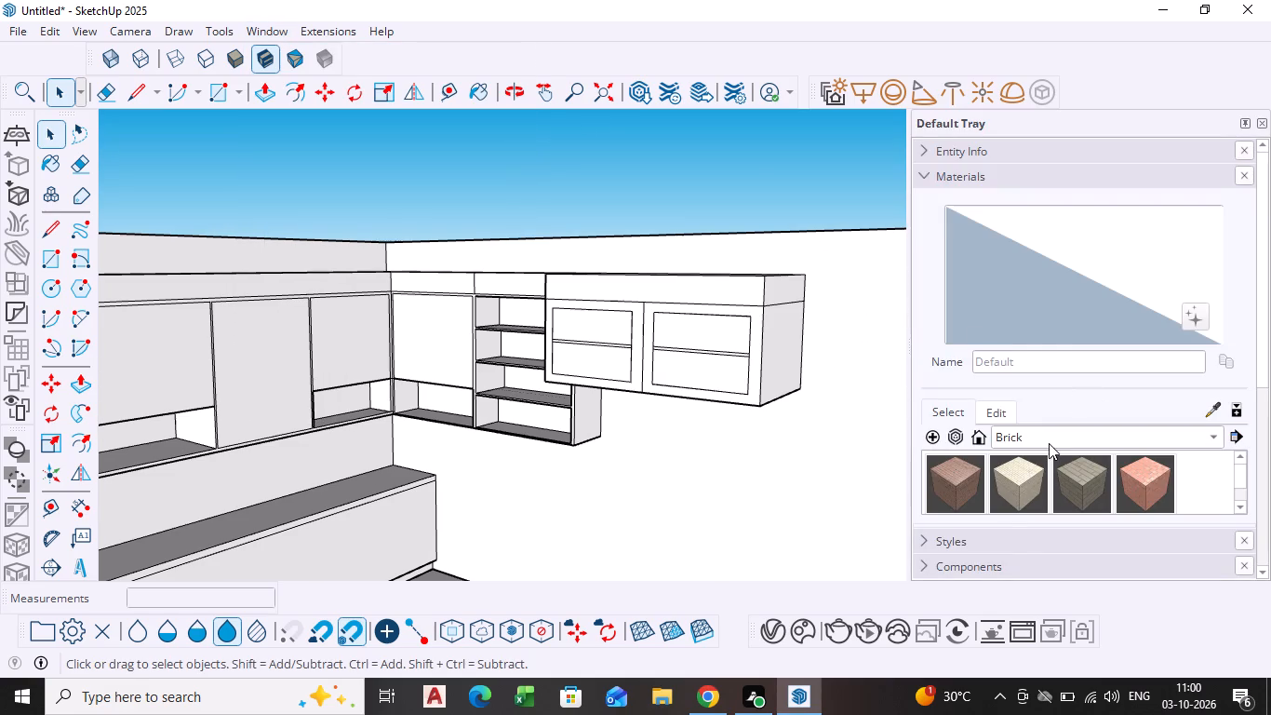
Paint the upper and lower panes of both cabinet doors with the Glass_Basic_01 material from the Glass collection.
click(1049, 439)
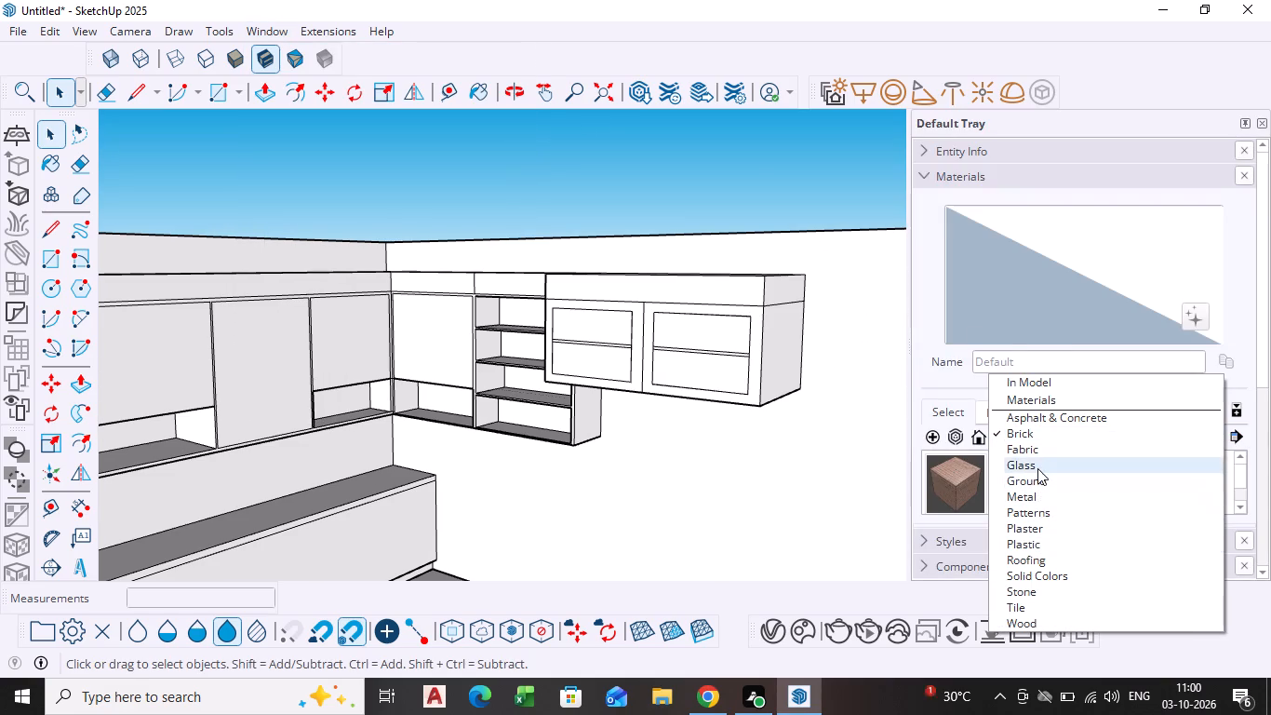
click(1037, 468)
click(963, 497)
scroll(803, 386, up, 3)
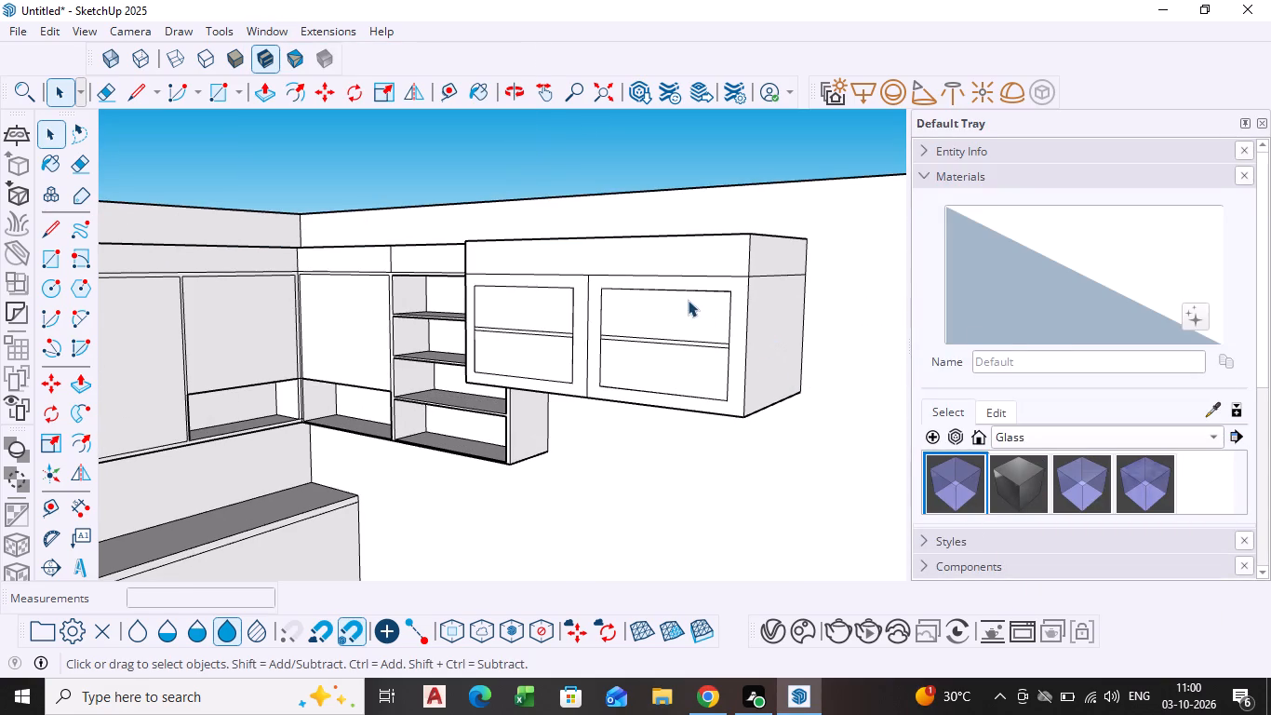
click(953, 487)
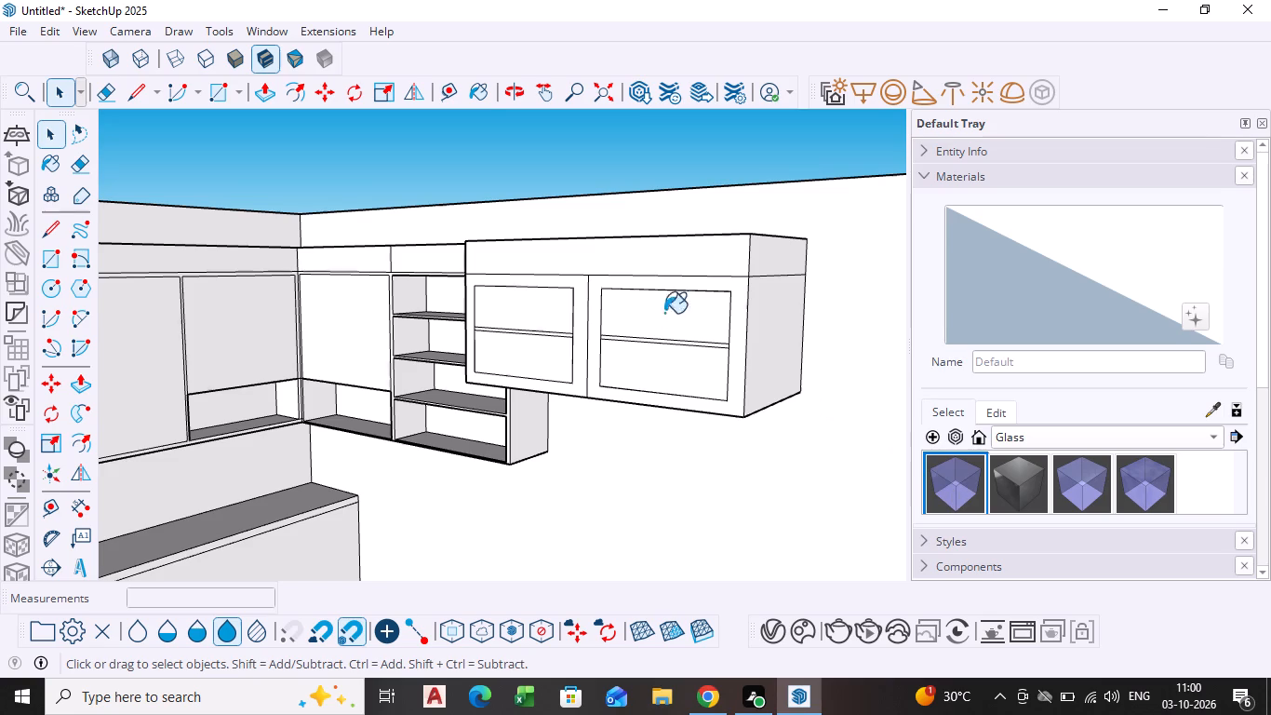
click(685, 328)
click(675, 371)
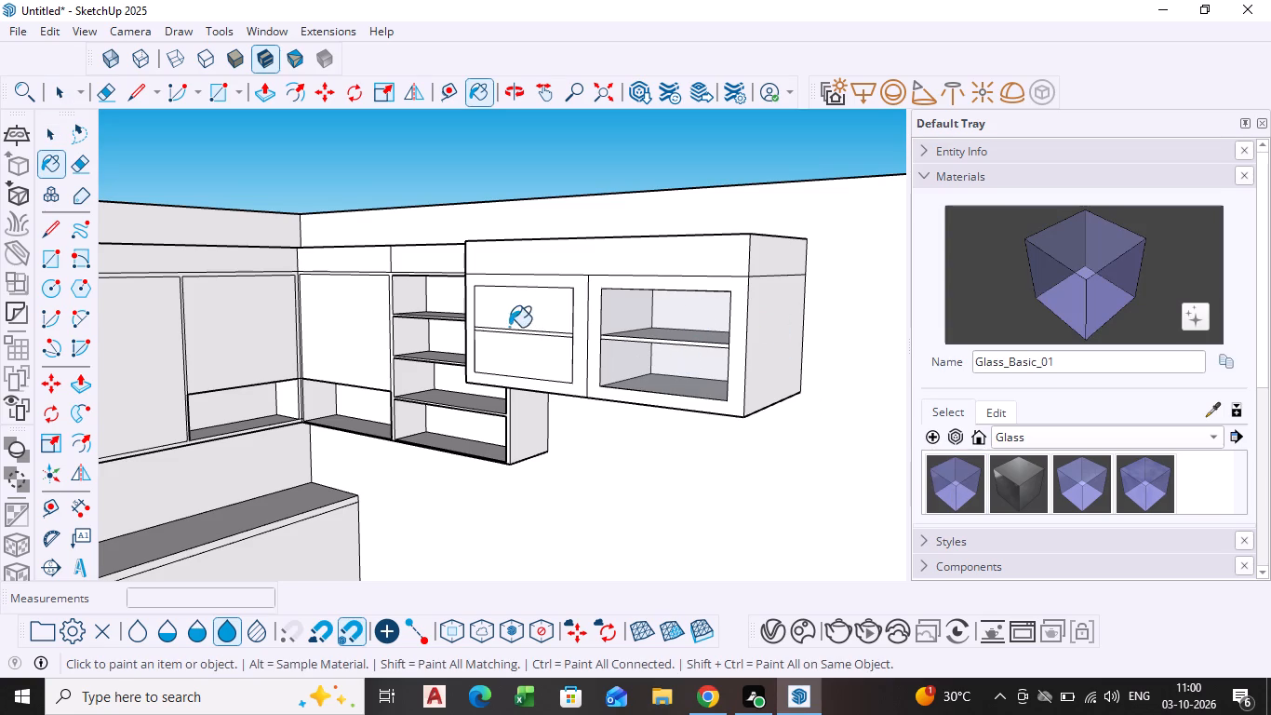
click(520, 313)
click(528, 352)
Examine the glazed cabinet and the whole room model from several angles.
scroll(514, 330, down, 11)
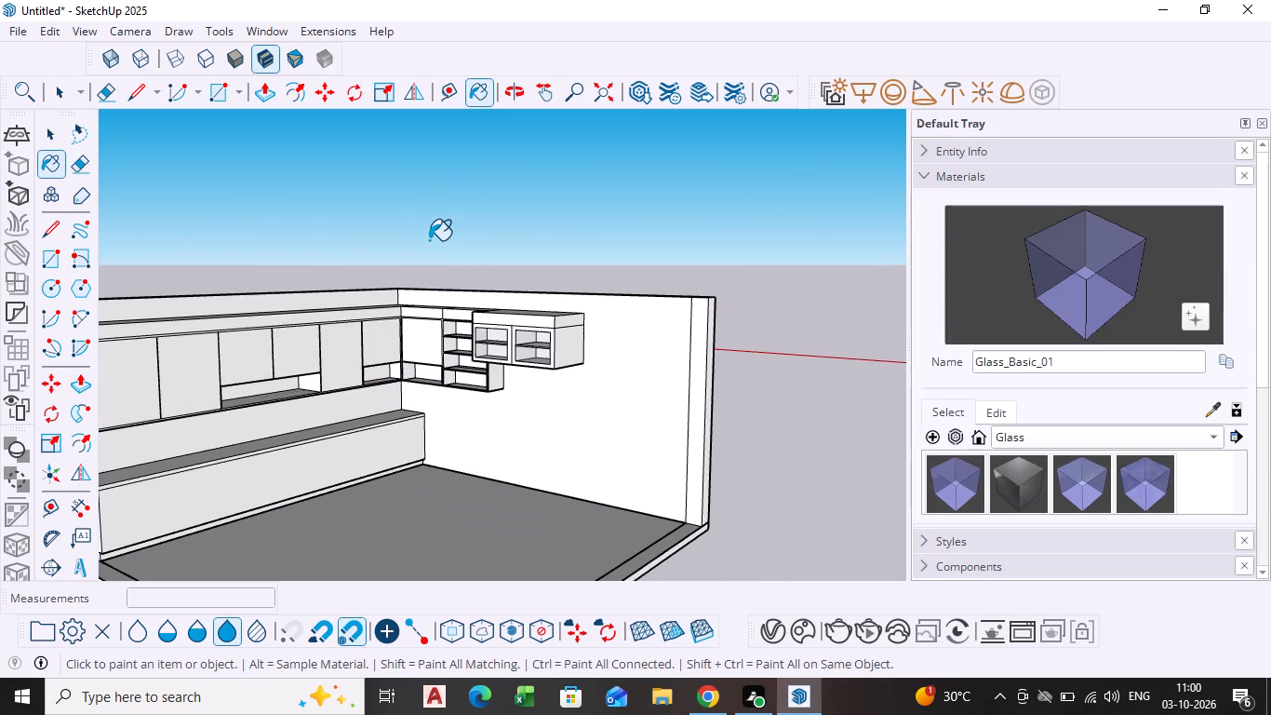
scroll(455, 331, up, 3)
middle_drag(462, 343, 542, 361)
key(space)
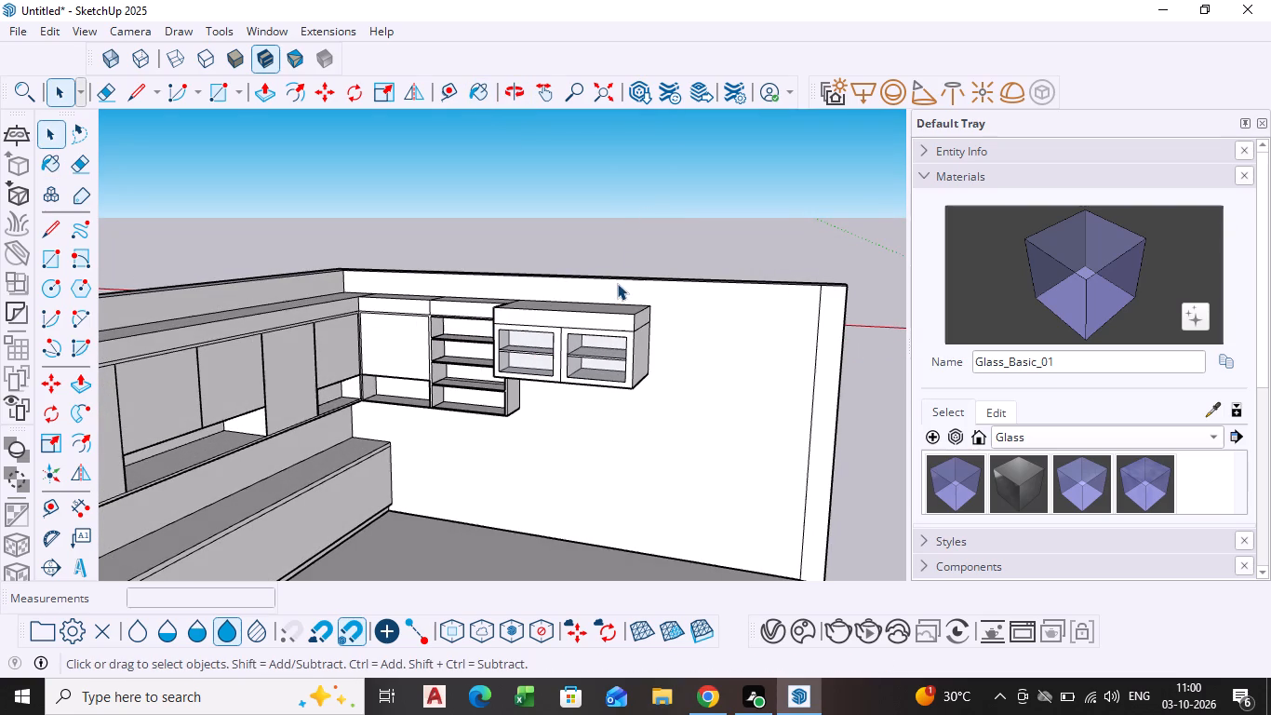
scroll(628, 291, down, 3)
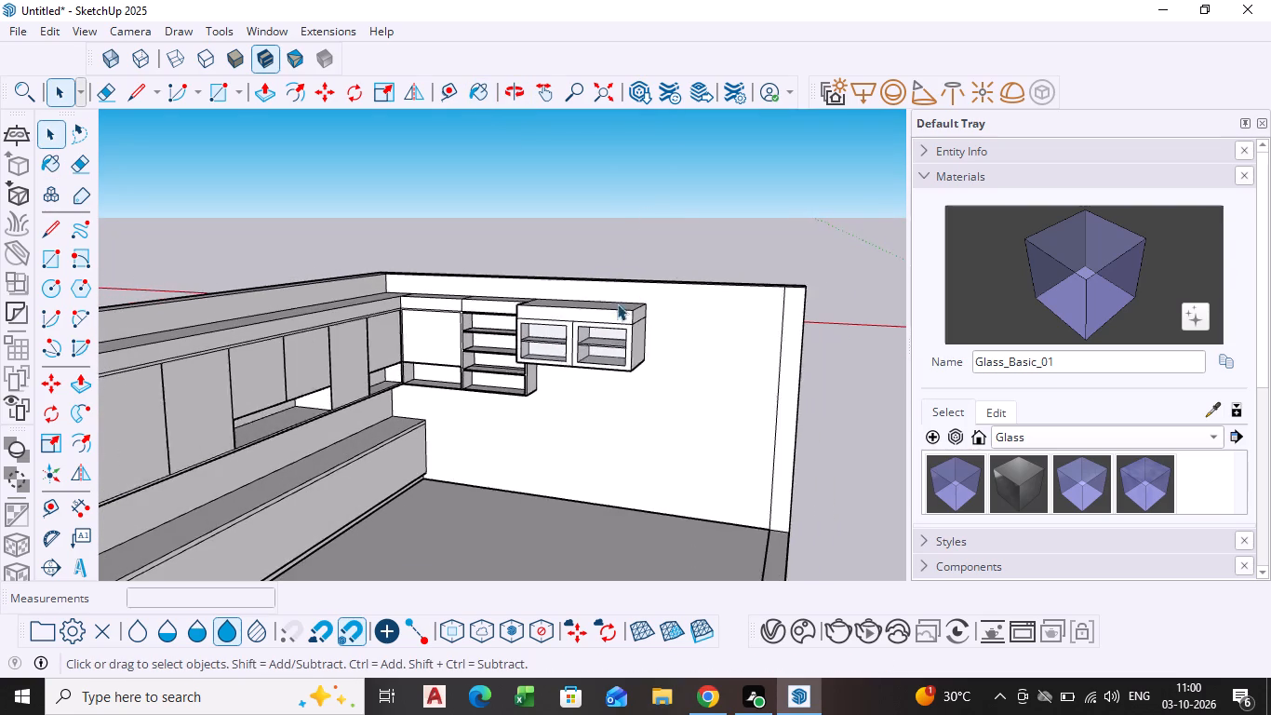
scroll(578, 339, down, 5)
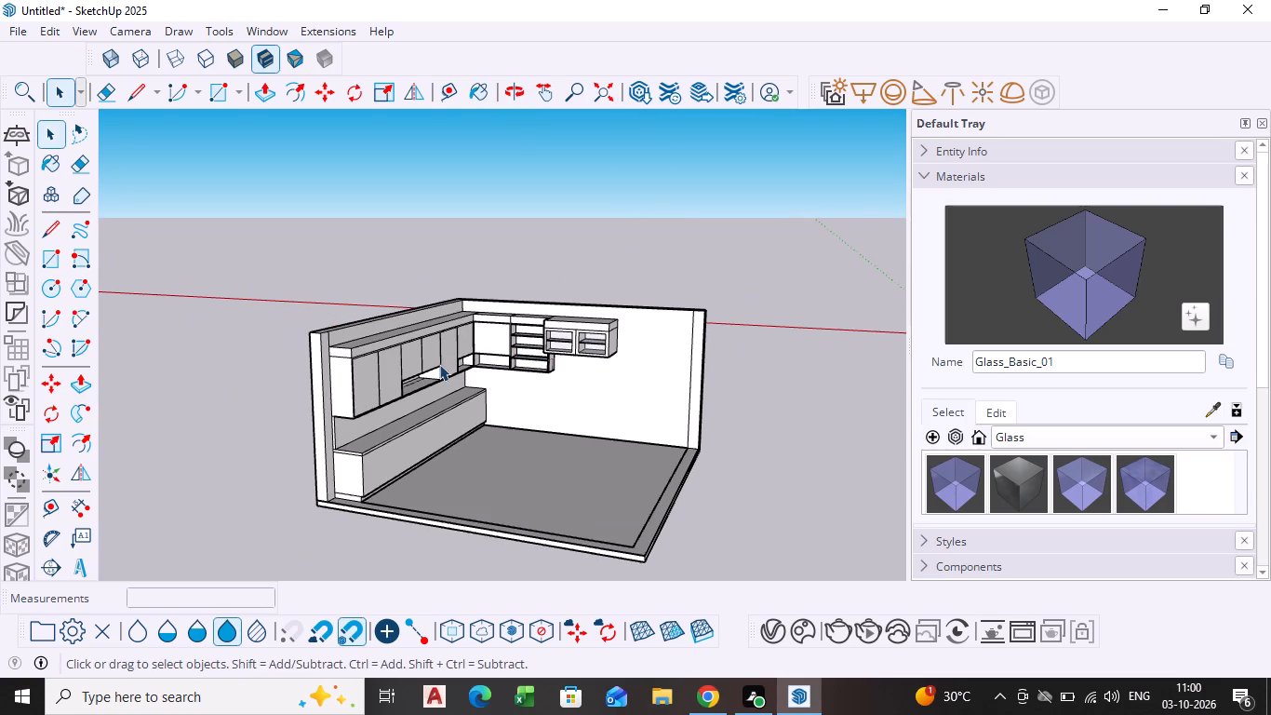
scroll(441, 371, down, 4)
middle_drag(422, 430, 360, 437)
scroll(422, 374, up, 5)
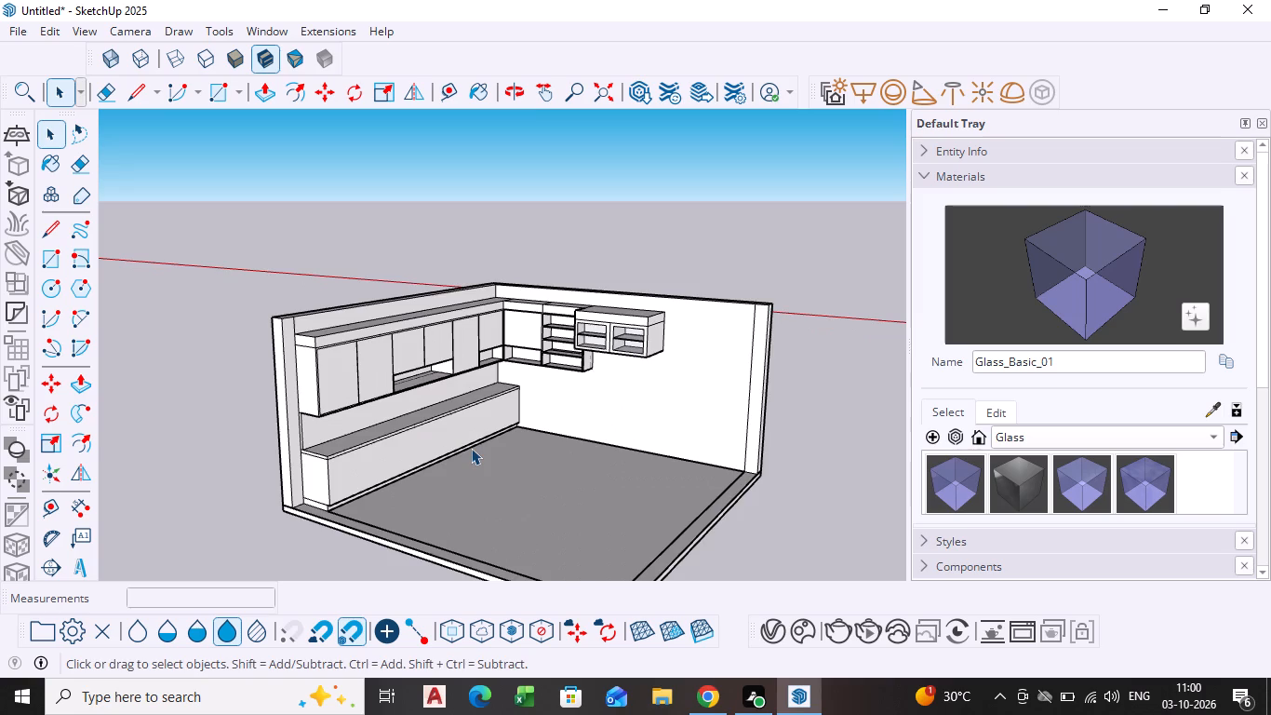
shift+middle_drag(457, 445, 383, 398)
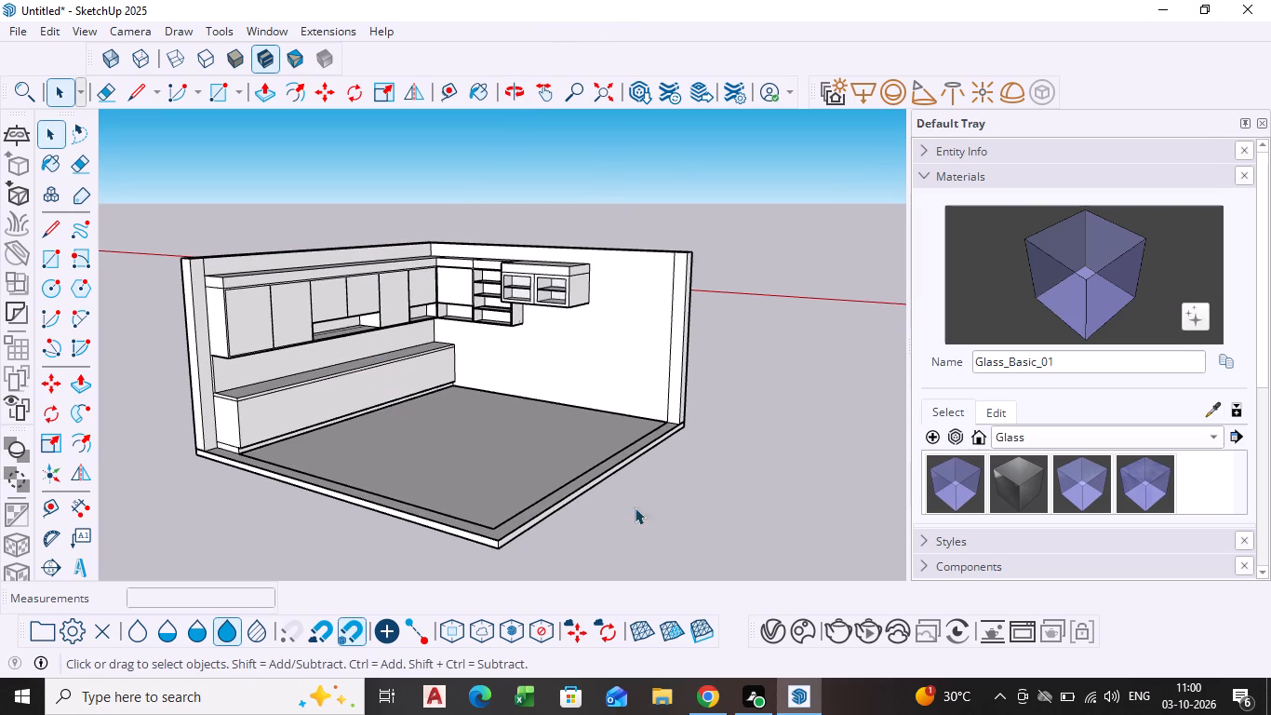
Copy the vertical end edge of the base counter's front to its far end and divide the span into six equal panels.
middle_drag(328, 455, 226, 454)
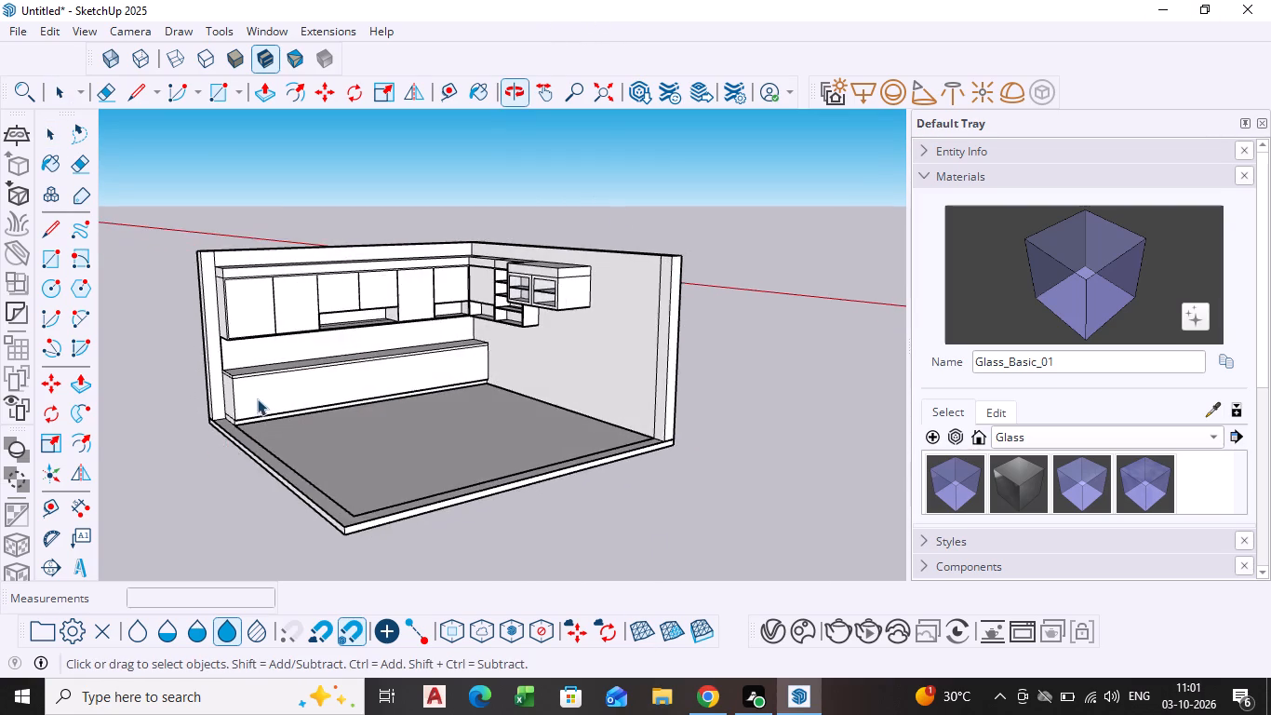
scroll(261, 388, up, 12)
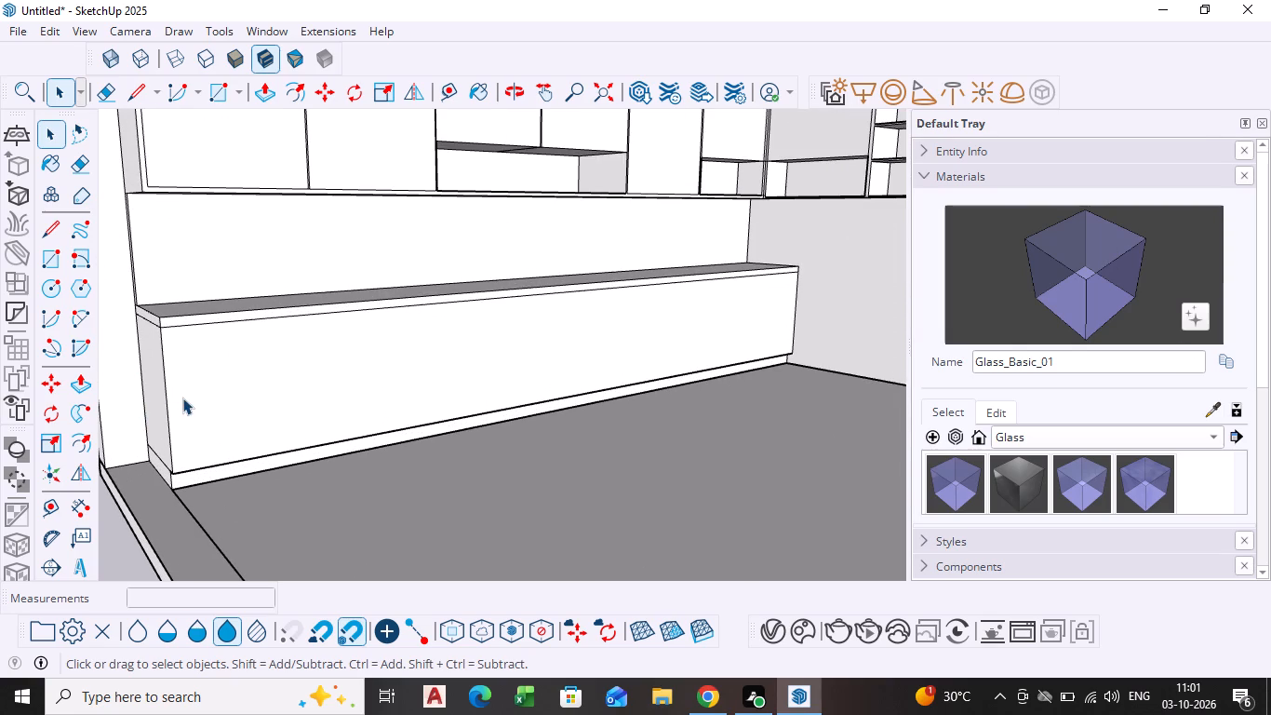
click(169, 432)
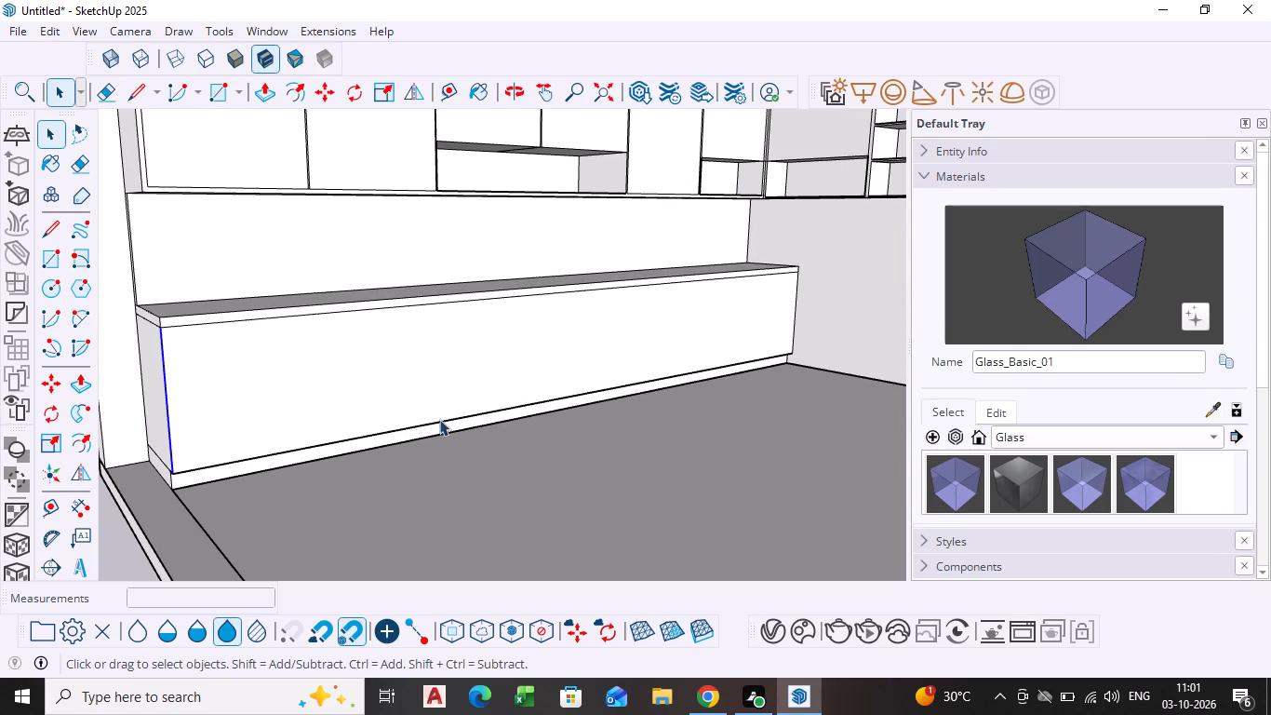
key(m)
click(176, 473)
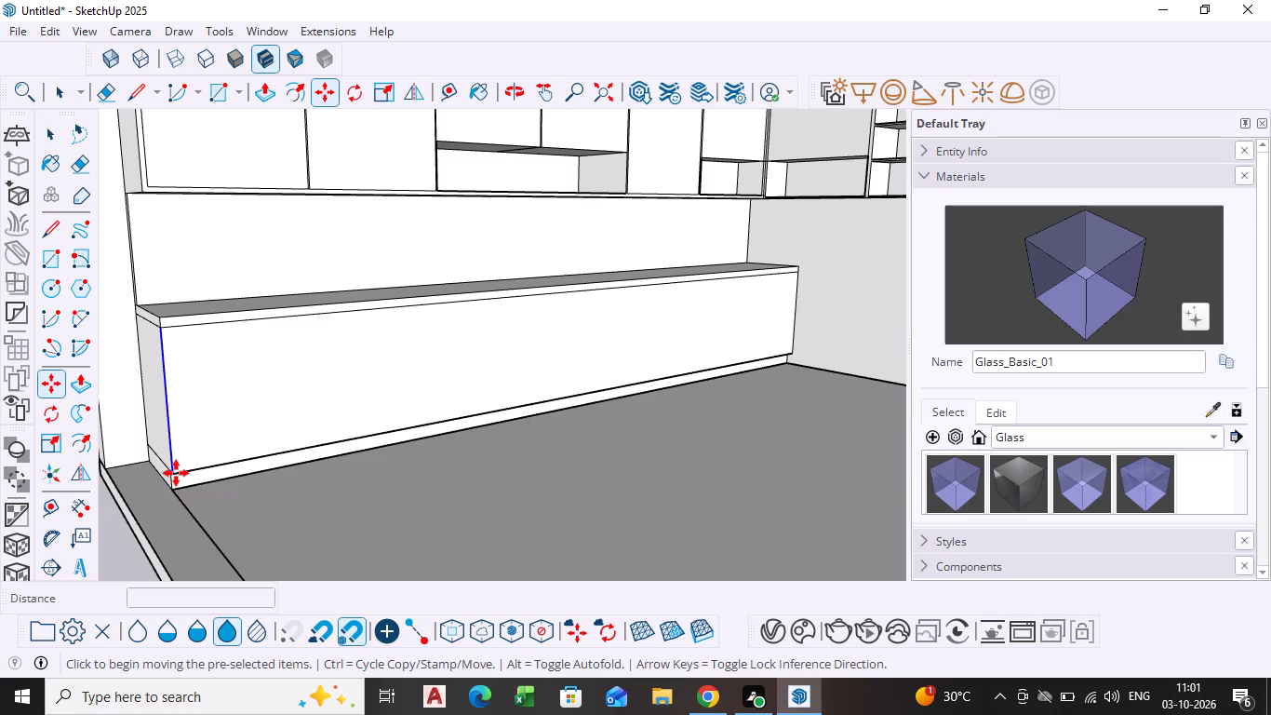
scroll(823, 367, up, 4)
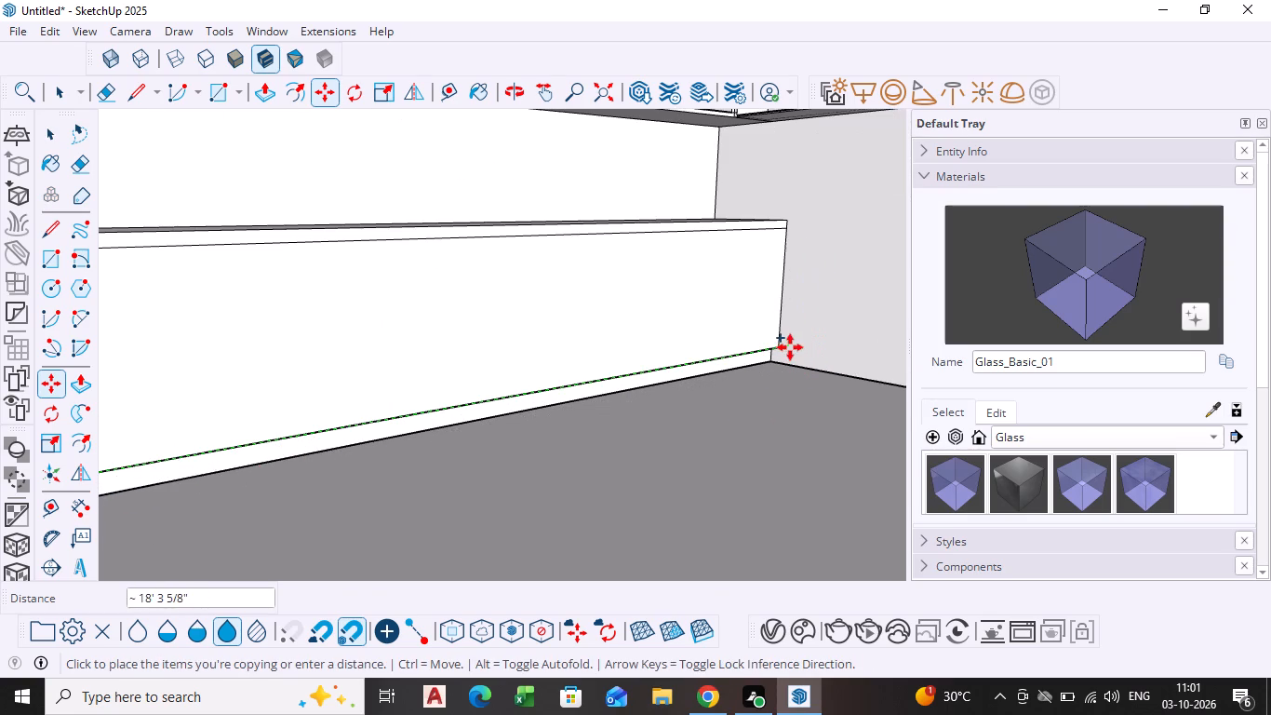
click(782, 345)
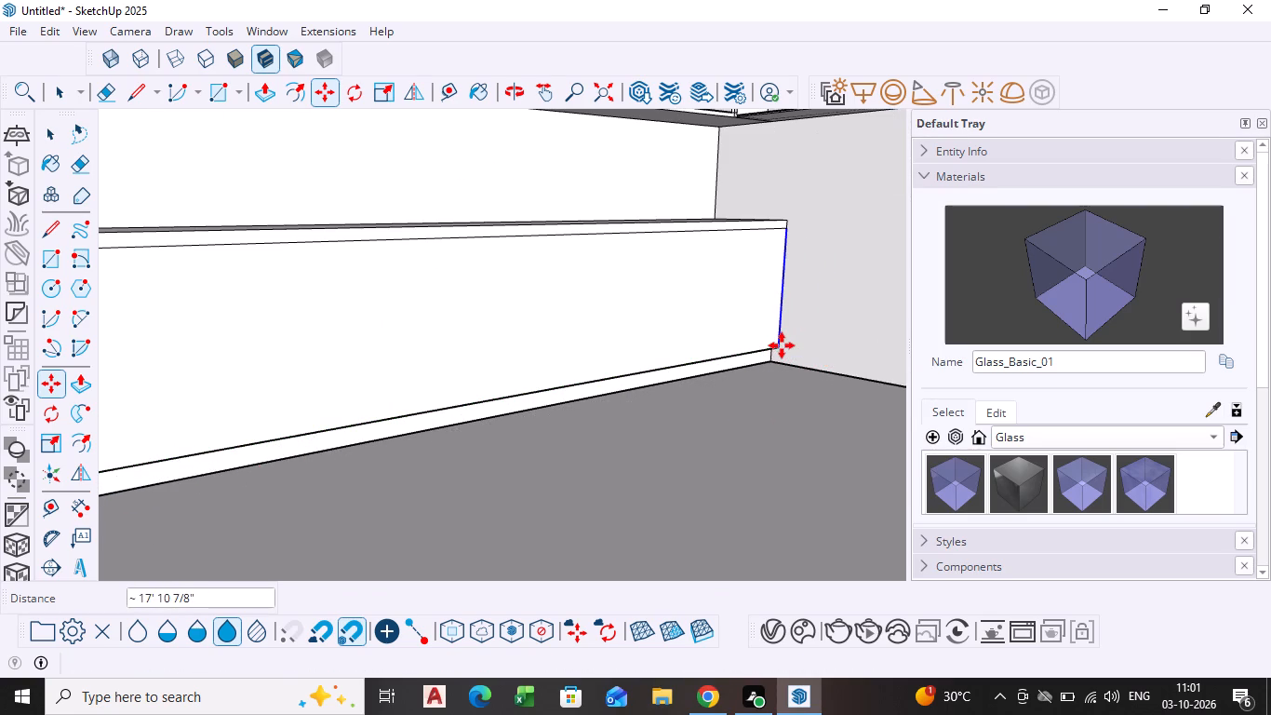
key(slash)
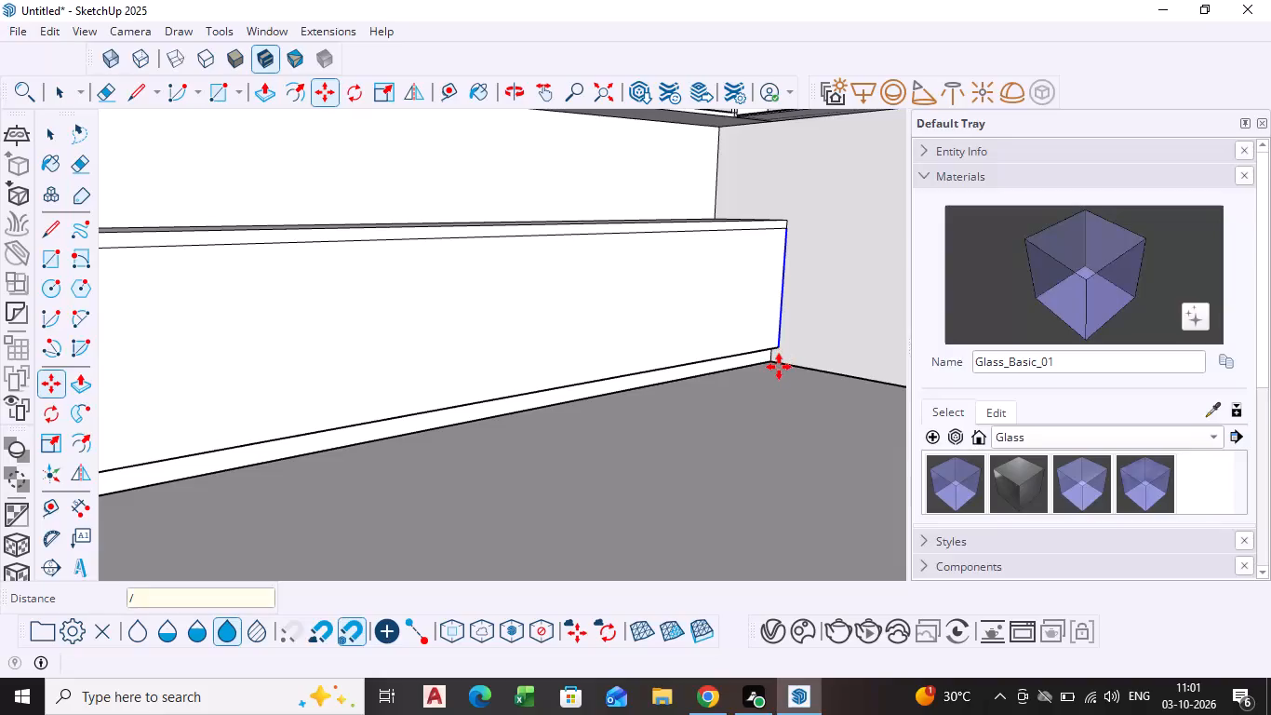
key(6)
key(Return)
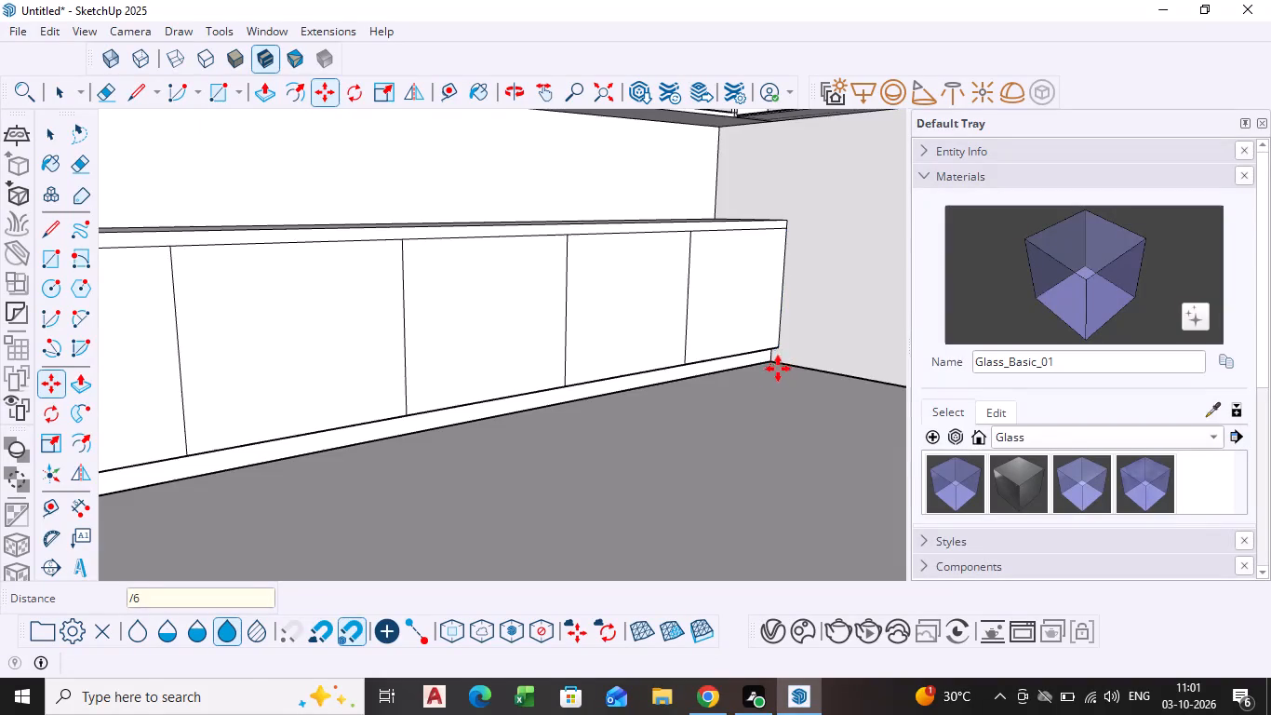
scroll(715, 379, down, 11)
key(space)
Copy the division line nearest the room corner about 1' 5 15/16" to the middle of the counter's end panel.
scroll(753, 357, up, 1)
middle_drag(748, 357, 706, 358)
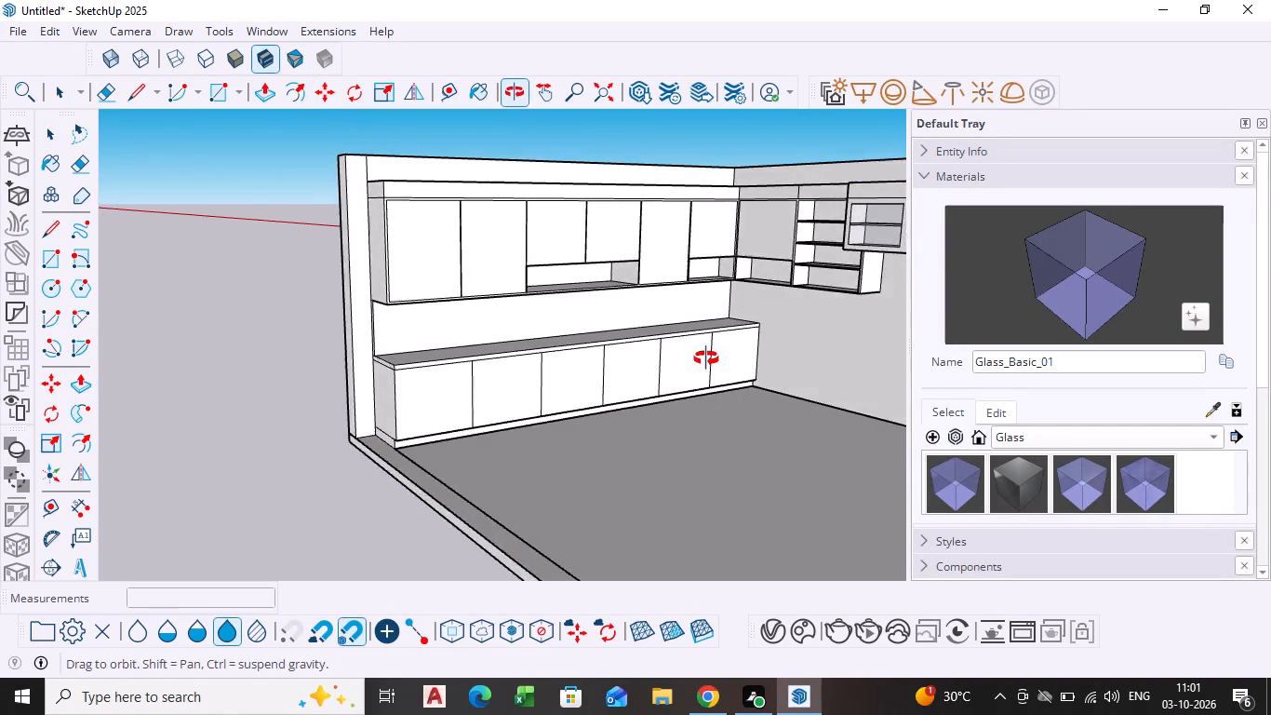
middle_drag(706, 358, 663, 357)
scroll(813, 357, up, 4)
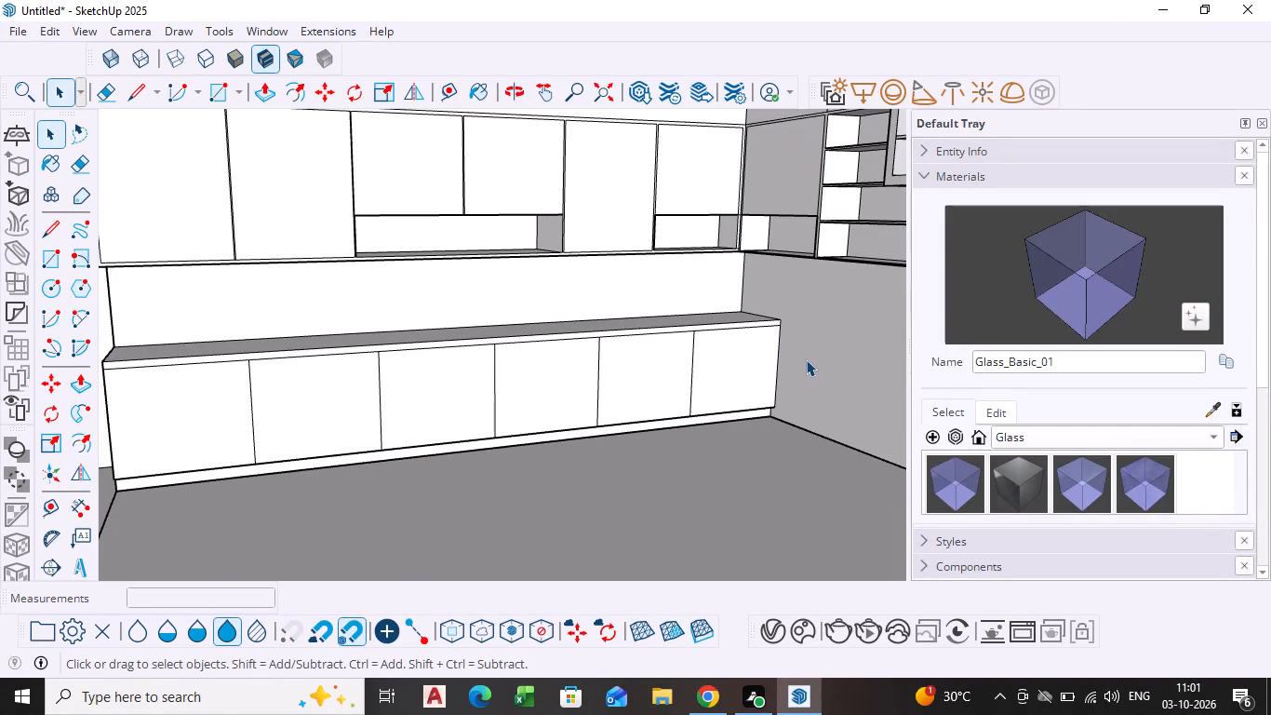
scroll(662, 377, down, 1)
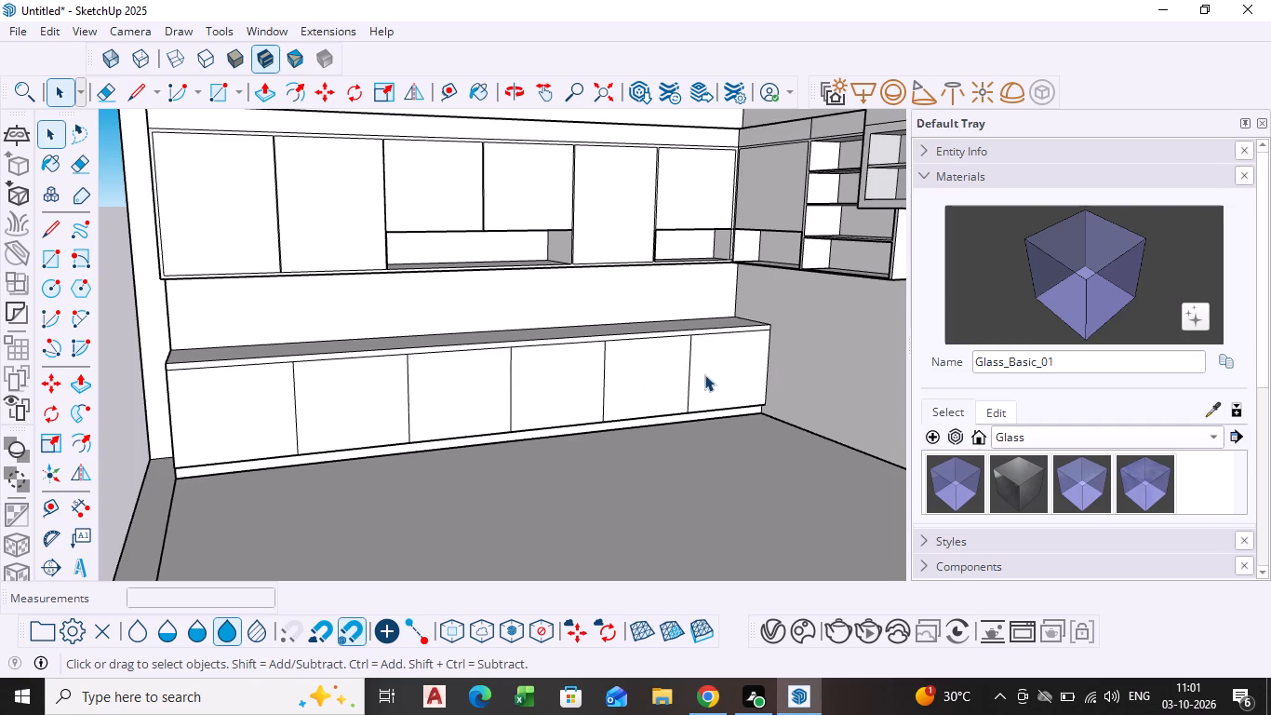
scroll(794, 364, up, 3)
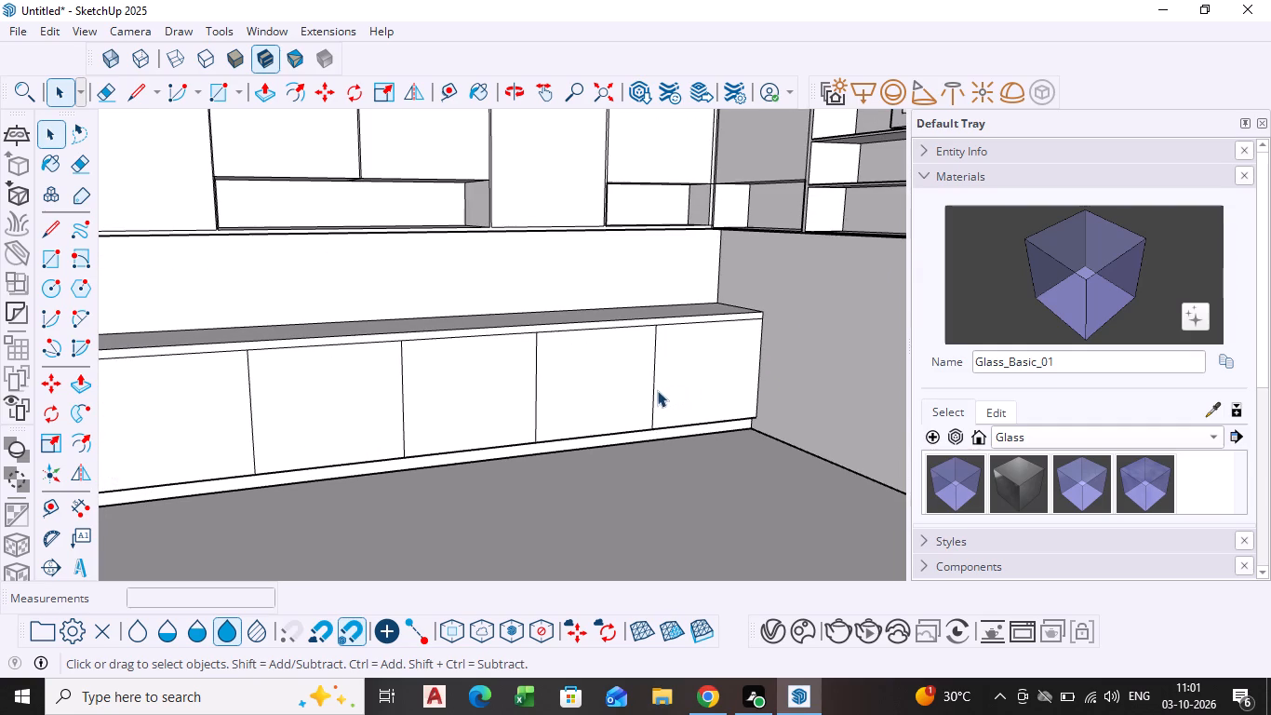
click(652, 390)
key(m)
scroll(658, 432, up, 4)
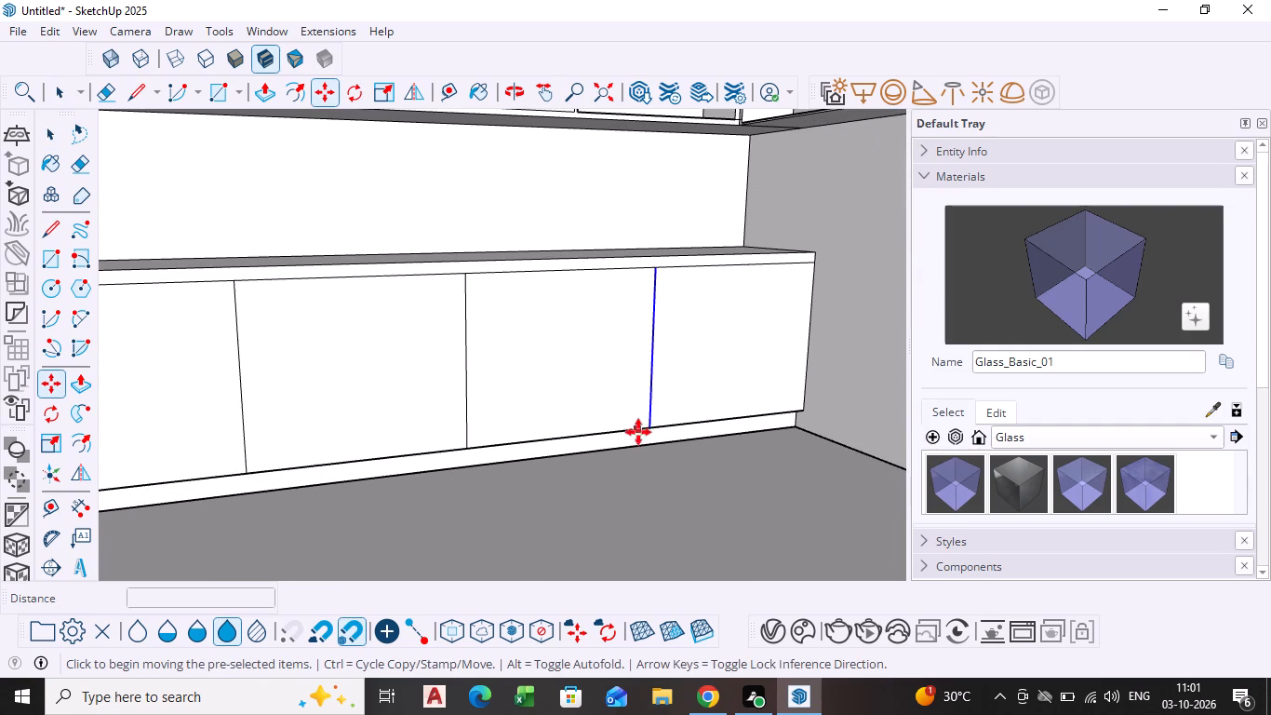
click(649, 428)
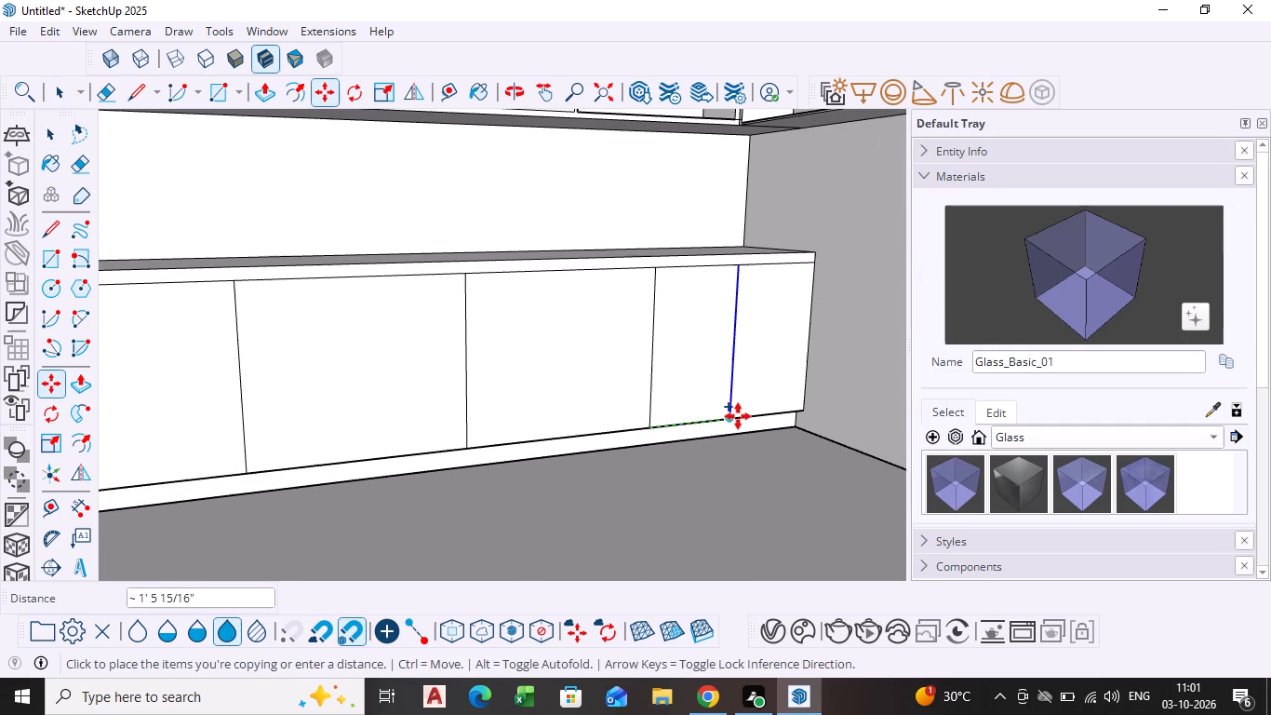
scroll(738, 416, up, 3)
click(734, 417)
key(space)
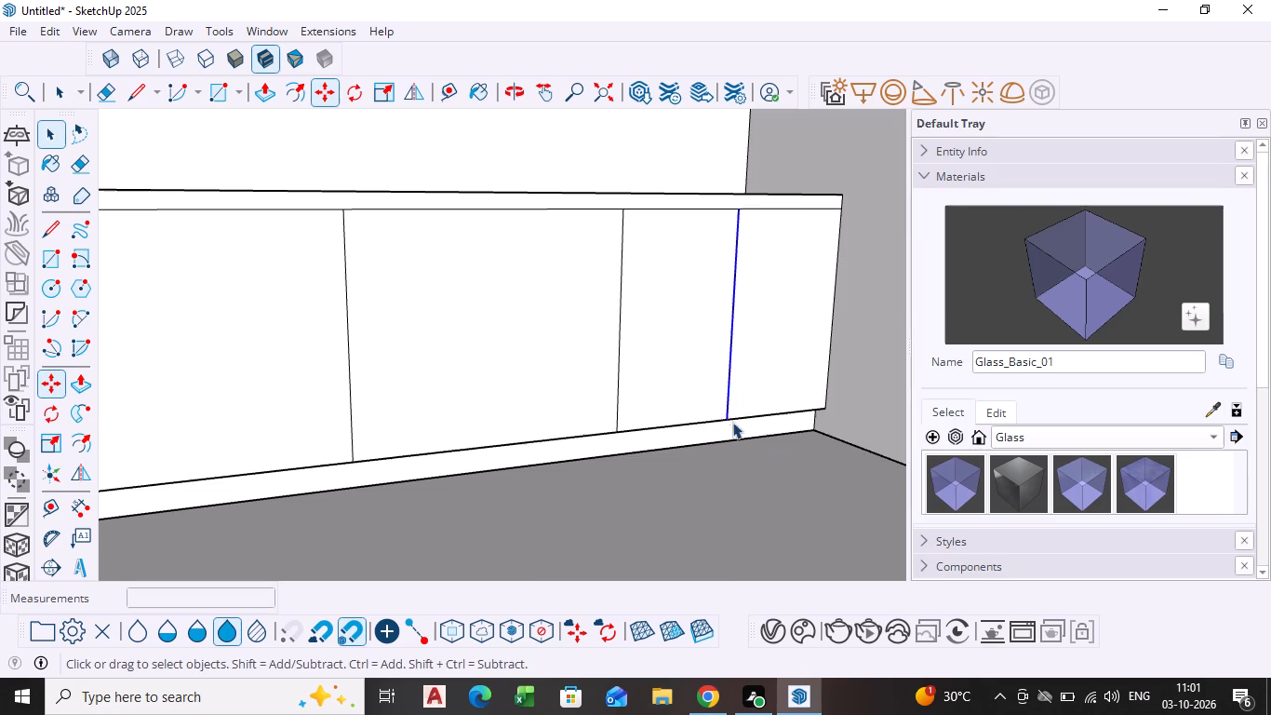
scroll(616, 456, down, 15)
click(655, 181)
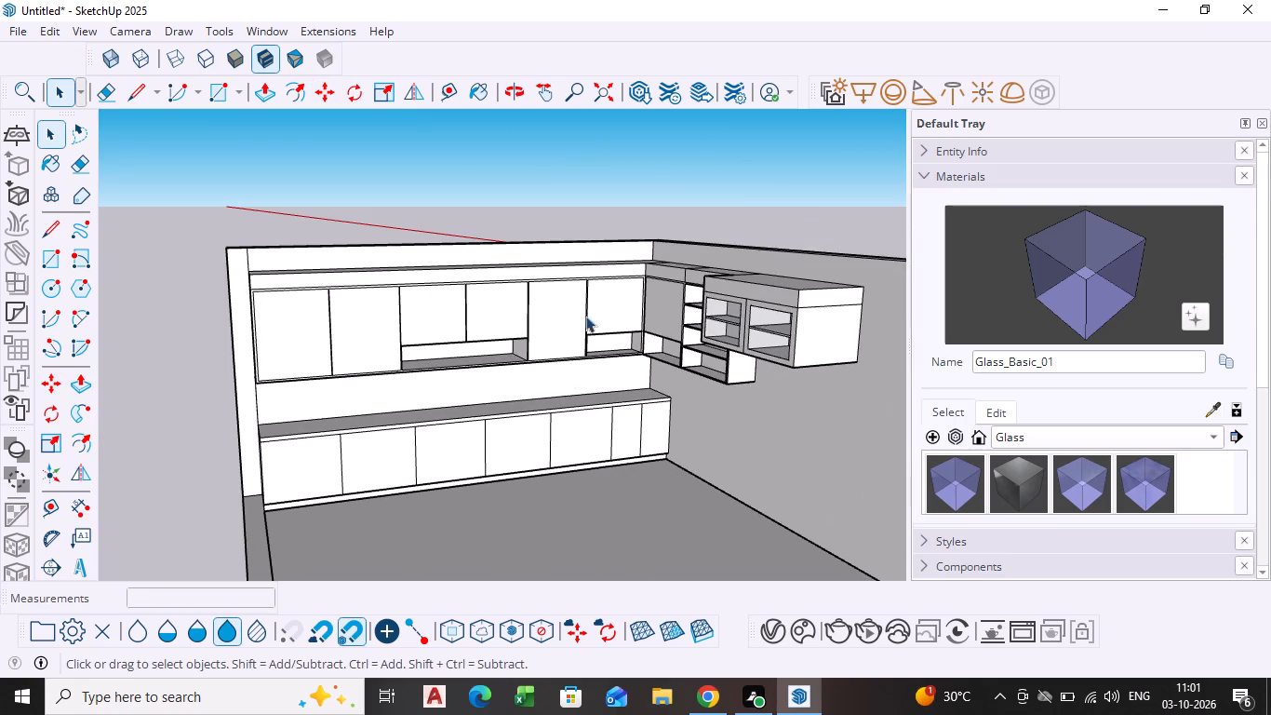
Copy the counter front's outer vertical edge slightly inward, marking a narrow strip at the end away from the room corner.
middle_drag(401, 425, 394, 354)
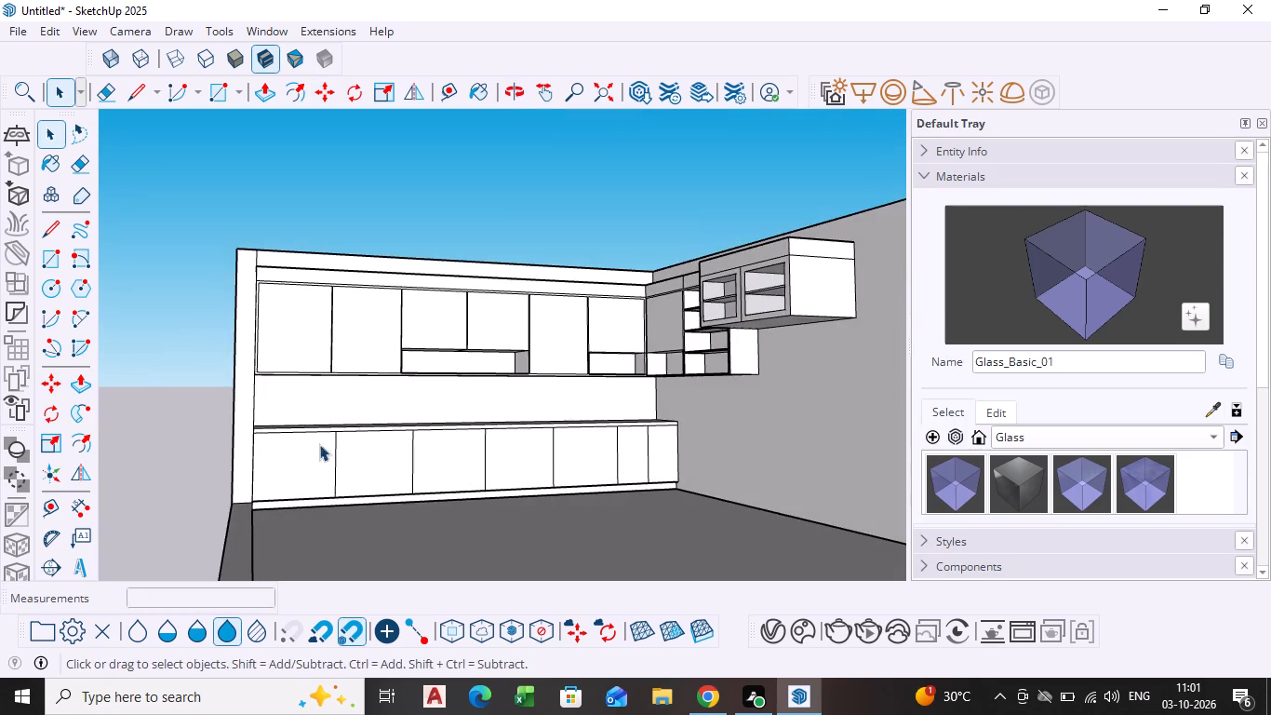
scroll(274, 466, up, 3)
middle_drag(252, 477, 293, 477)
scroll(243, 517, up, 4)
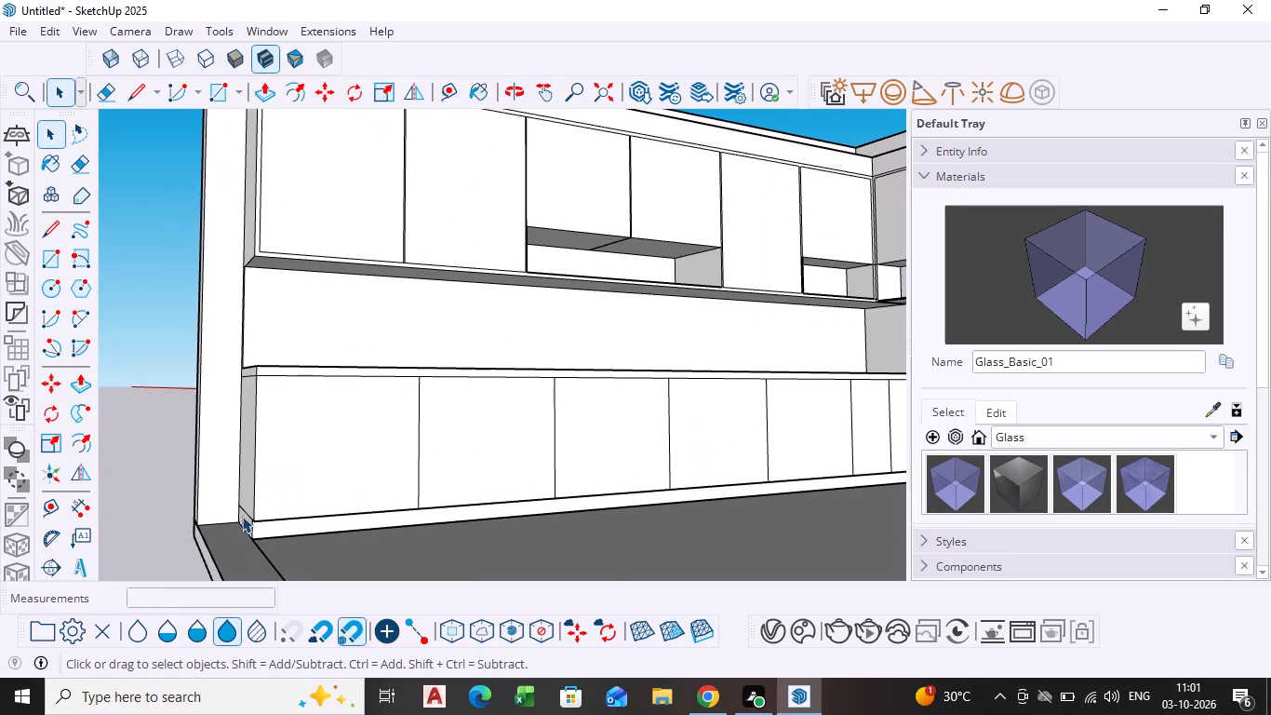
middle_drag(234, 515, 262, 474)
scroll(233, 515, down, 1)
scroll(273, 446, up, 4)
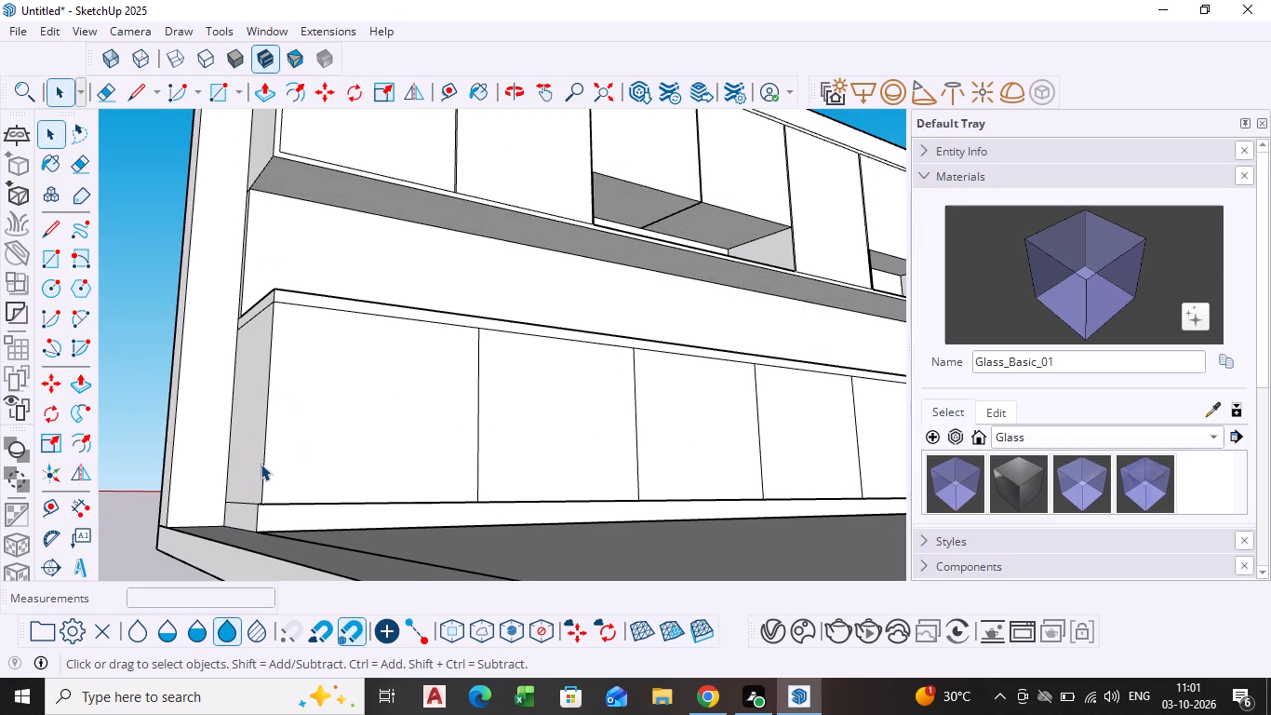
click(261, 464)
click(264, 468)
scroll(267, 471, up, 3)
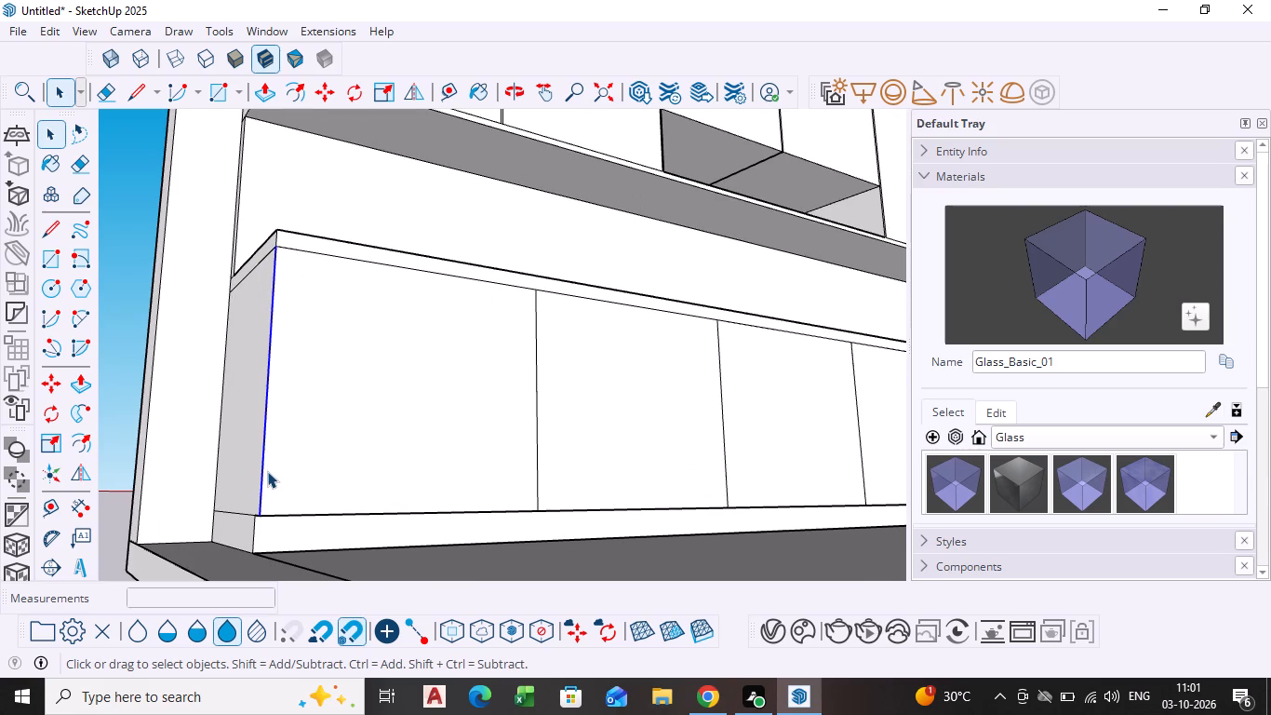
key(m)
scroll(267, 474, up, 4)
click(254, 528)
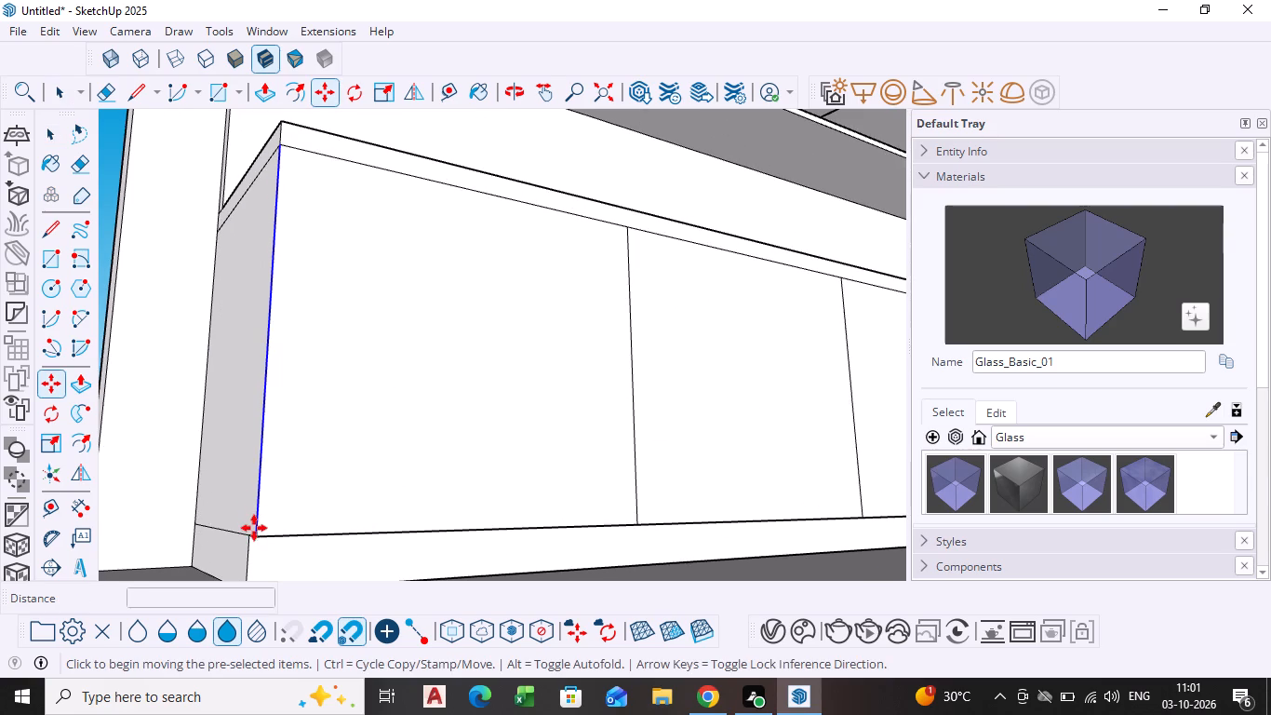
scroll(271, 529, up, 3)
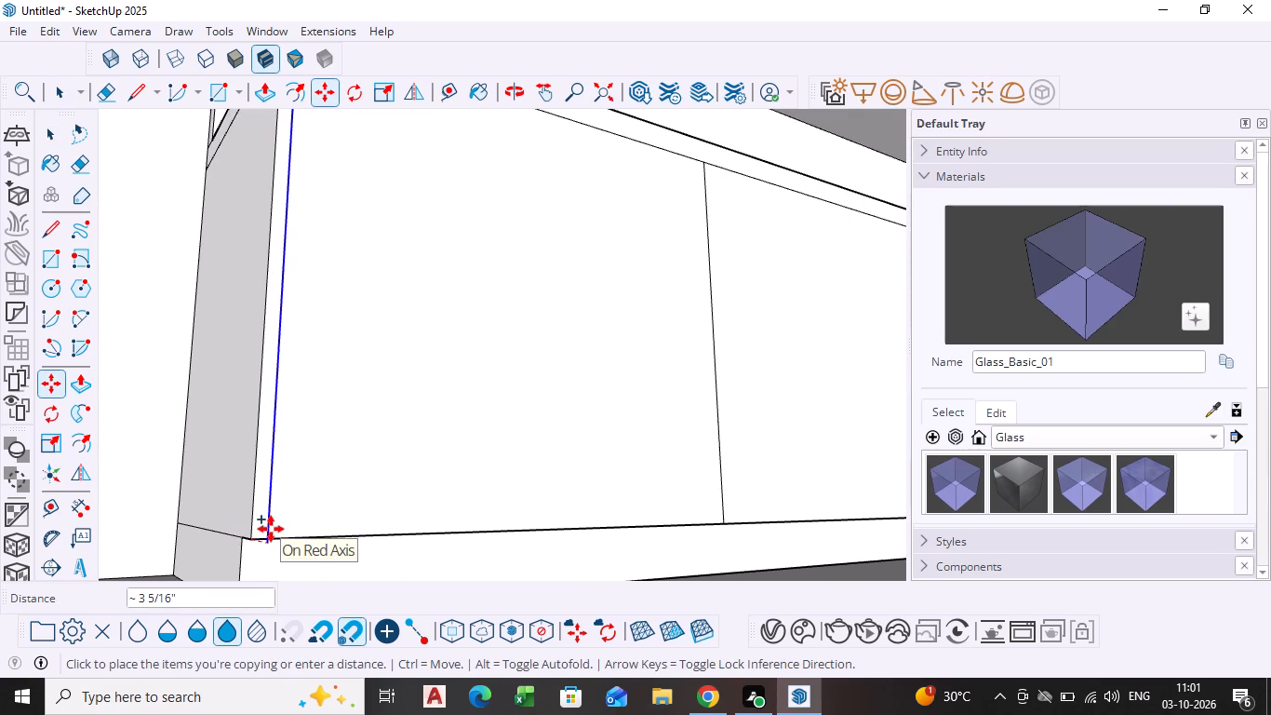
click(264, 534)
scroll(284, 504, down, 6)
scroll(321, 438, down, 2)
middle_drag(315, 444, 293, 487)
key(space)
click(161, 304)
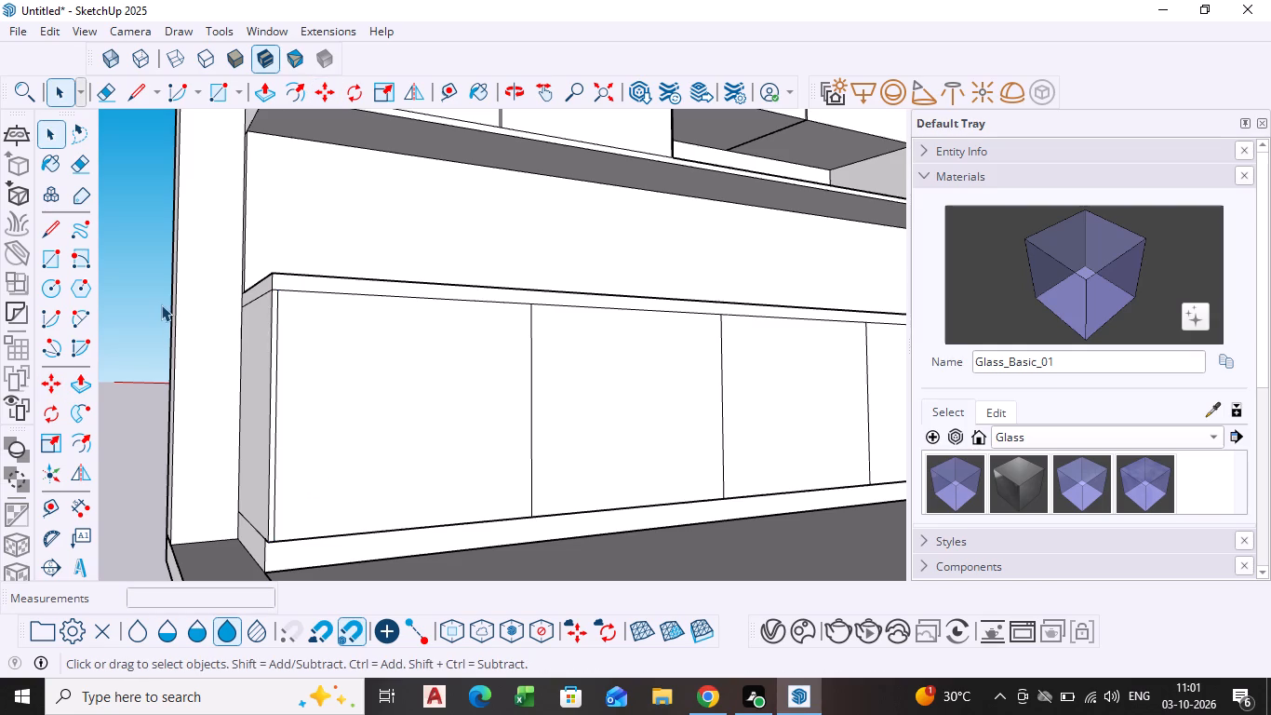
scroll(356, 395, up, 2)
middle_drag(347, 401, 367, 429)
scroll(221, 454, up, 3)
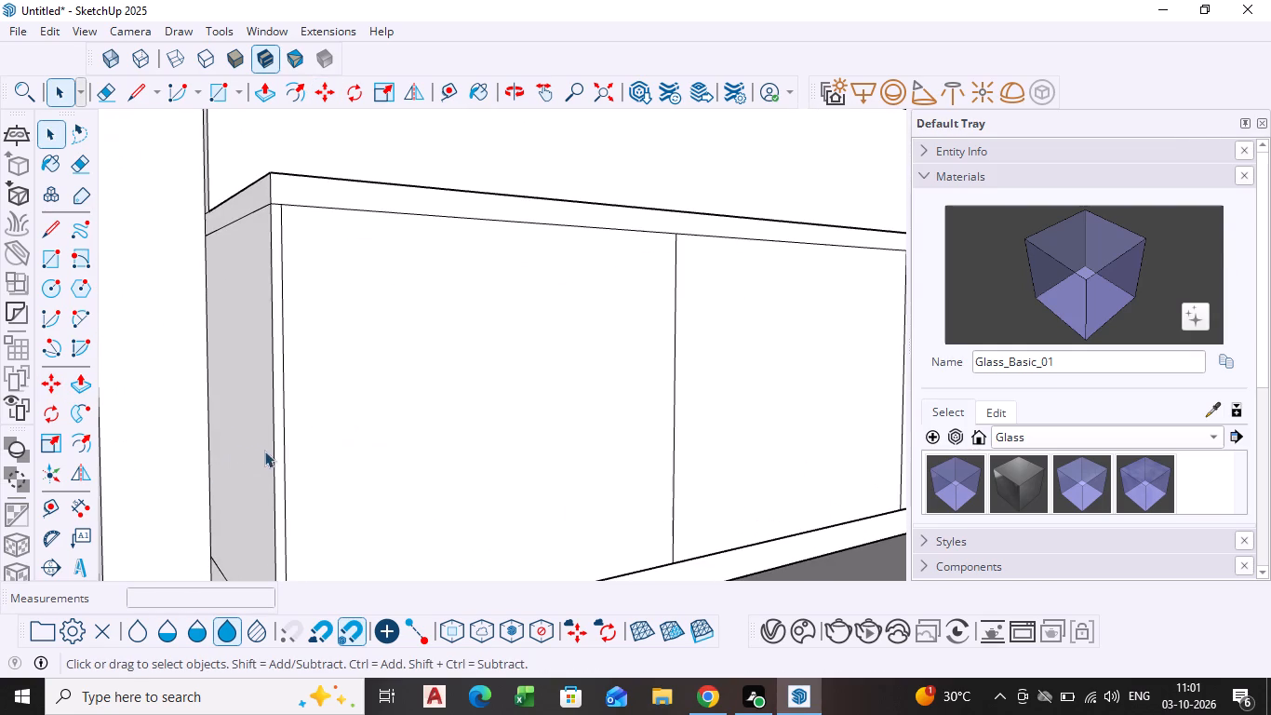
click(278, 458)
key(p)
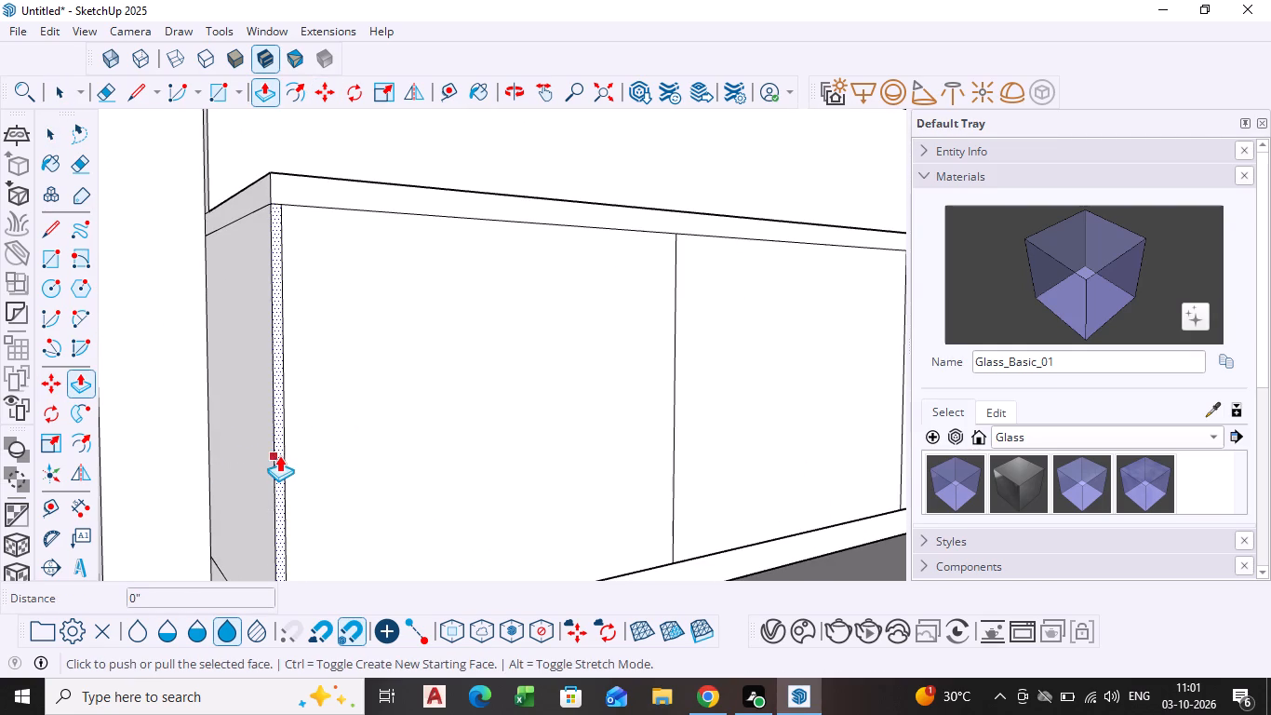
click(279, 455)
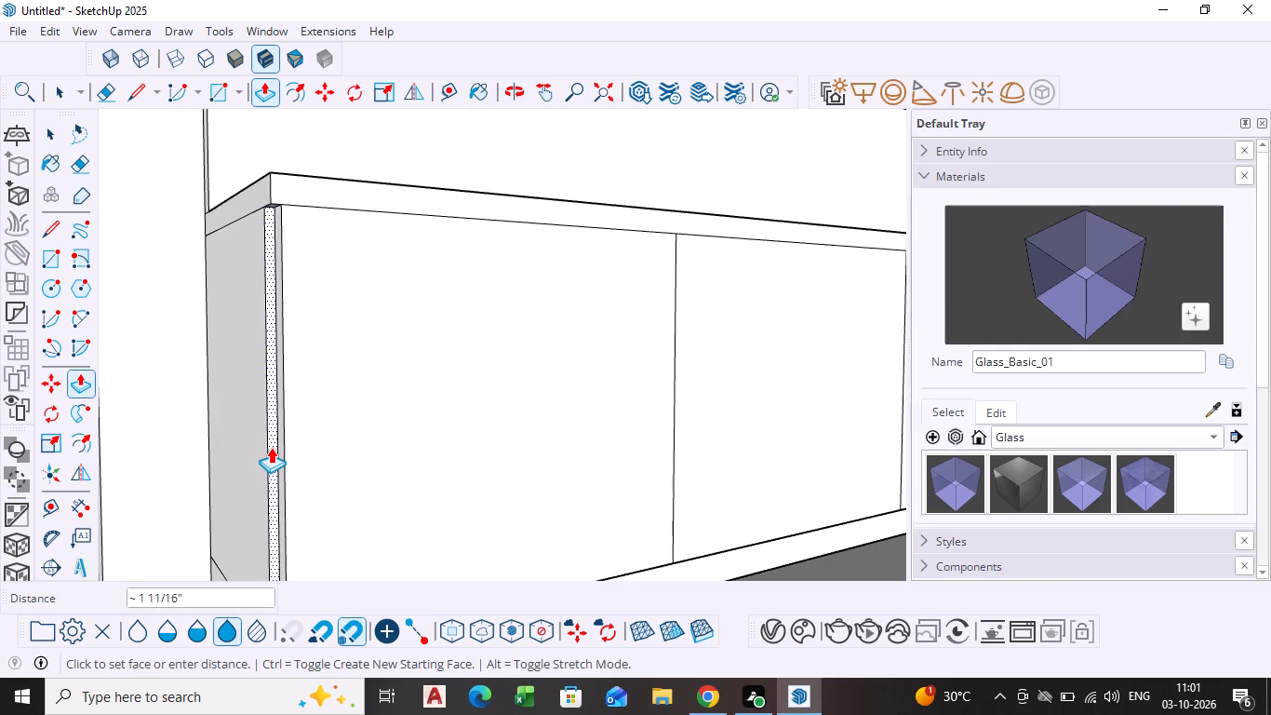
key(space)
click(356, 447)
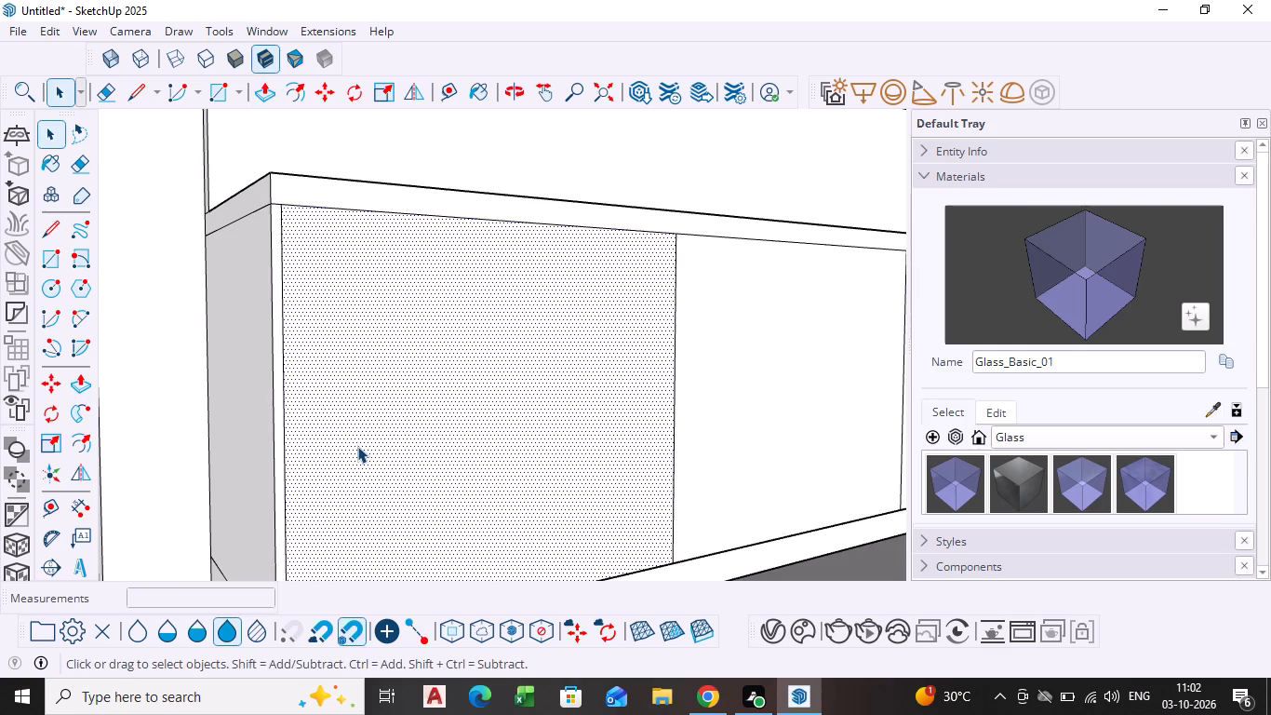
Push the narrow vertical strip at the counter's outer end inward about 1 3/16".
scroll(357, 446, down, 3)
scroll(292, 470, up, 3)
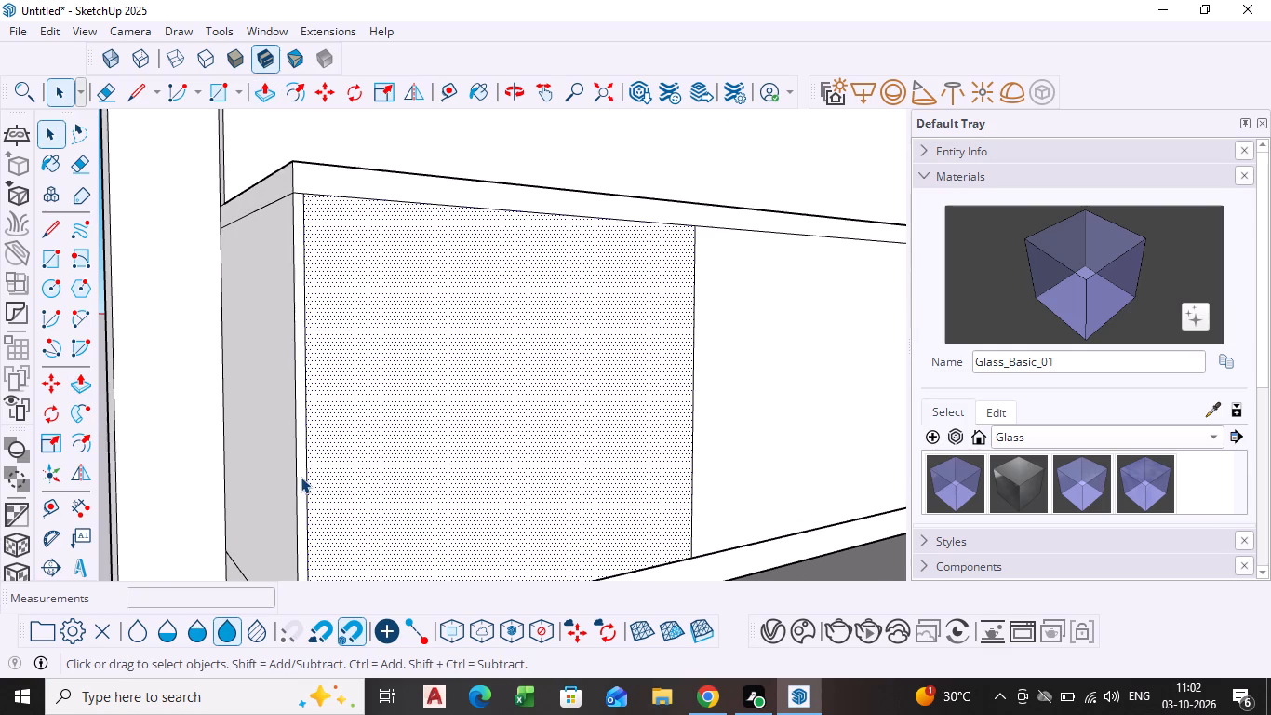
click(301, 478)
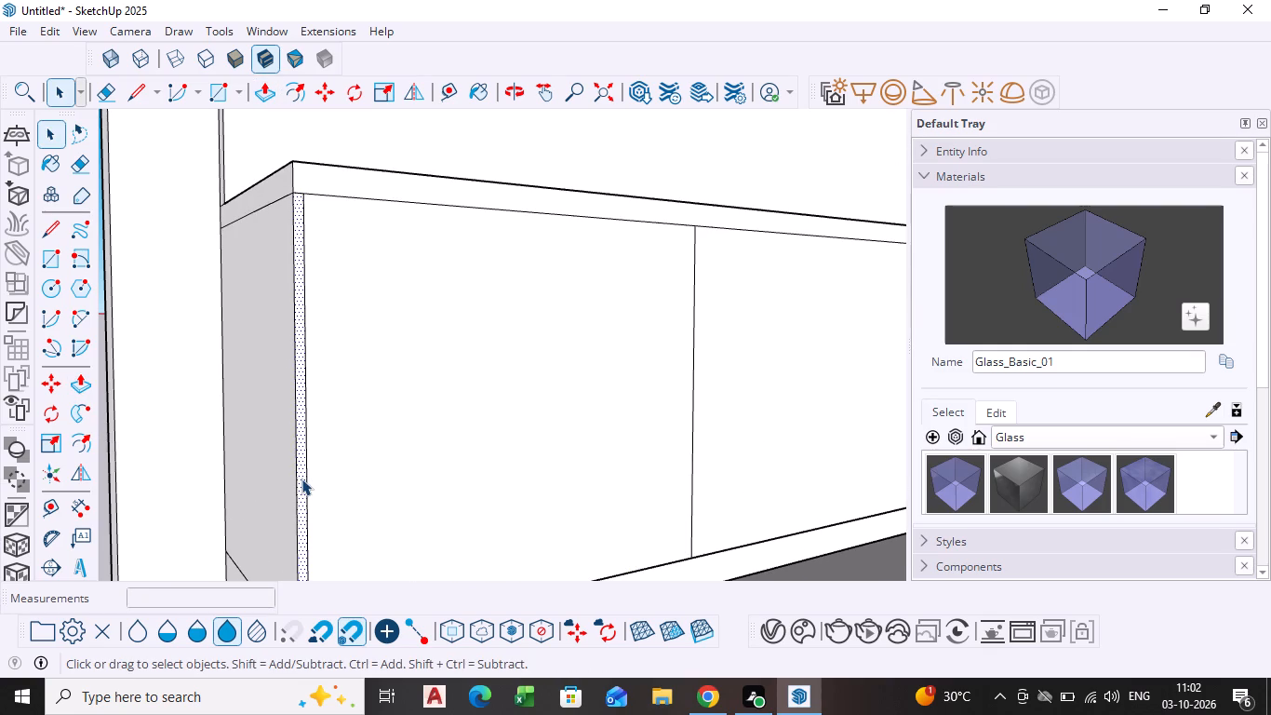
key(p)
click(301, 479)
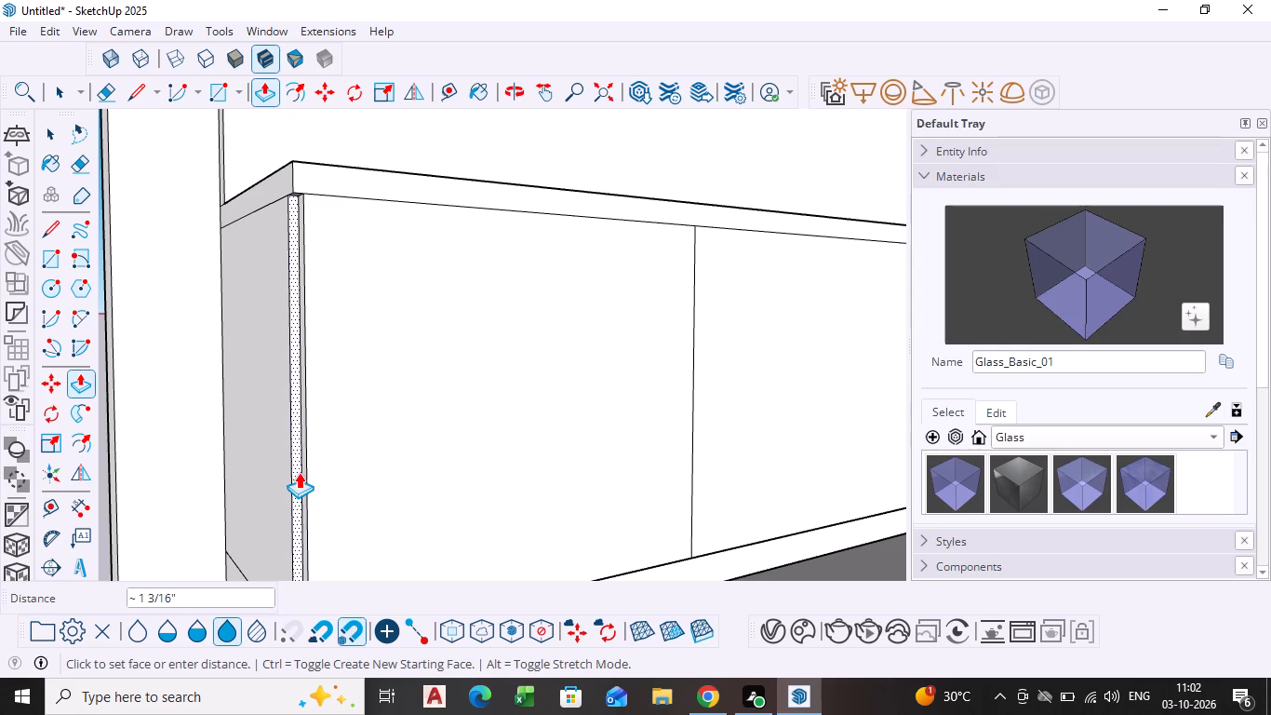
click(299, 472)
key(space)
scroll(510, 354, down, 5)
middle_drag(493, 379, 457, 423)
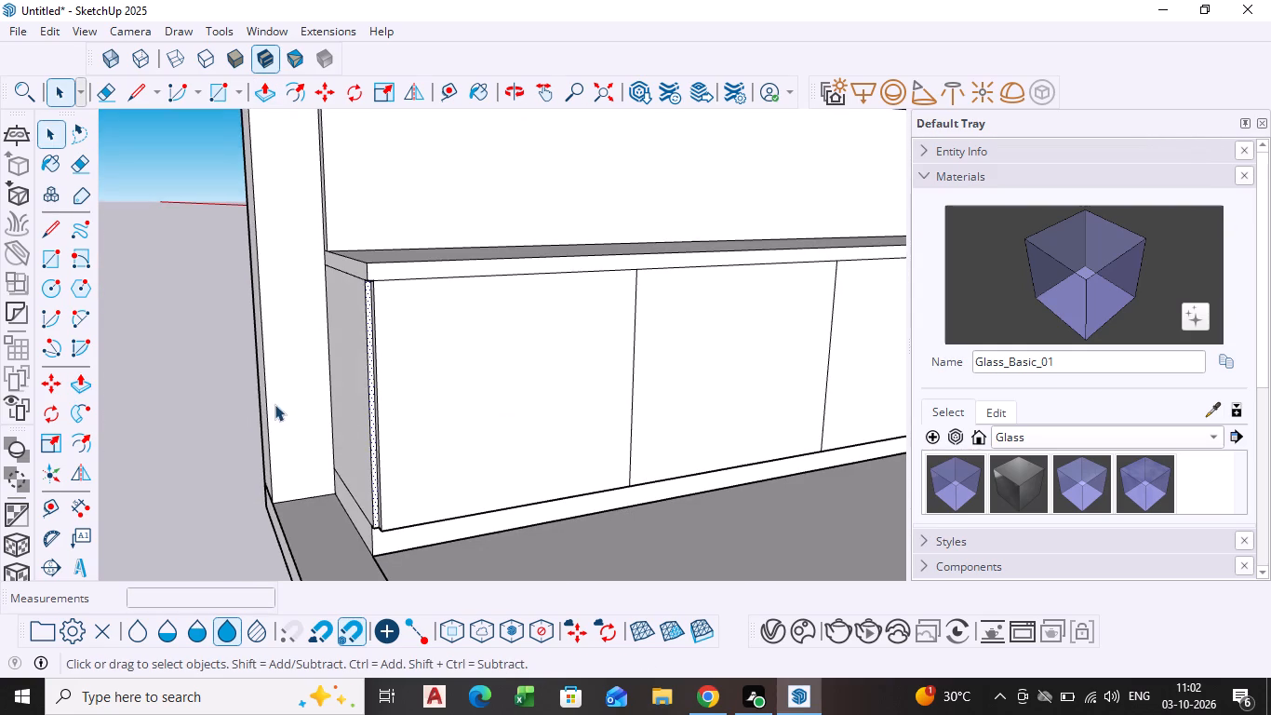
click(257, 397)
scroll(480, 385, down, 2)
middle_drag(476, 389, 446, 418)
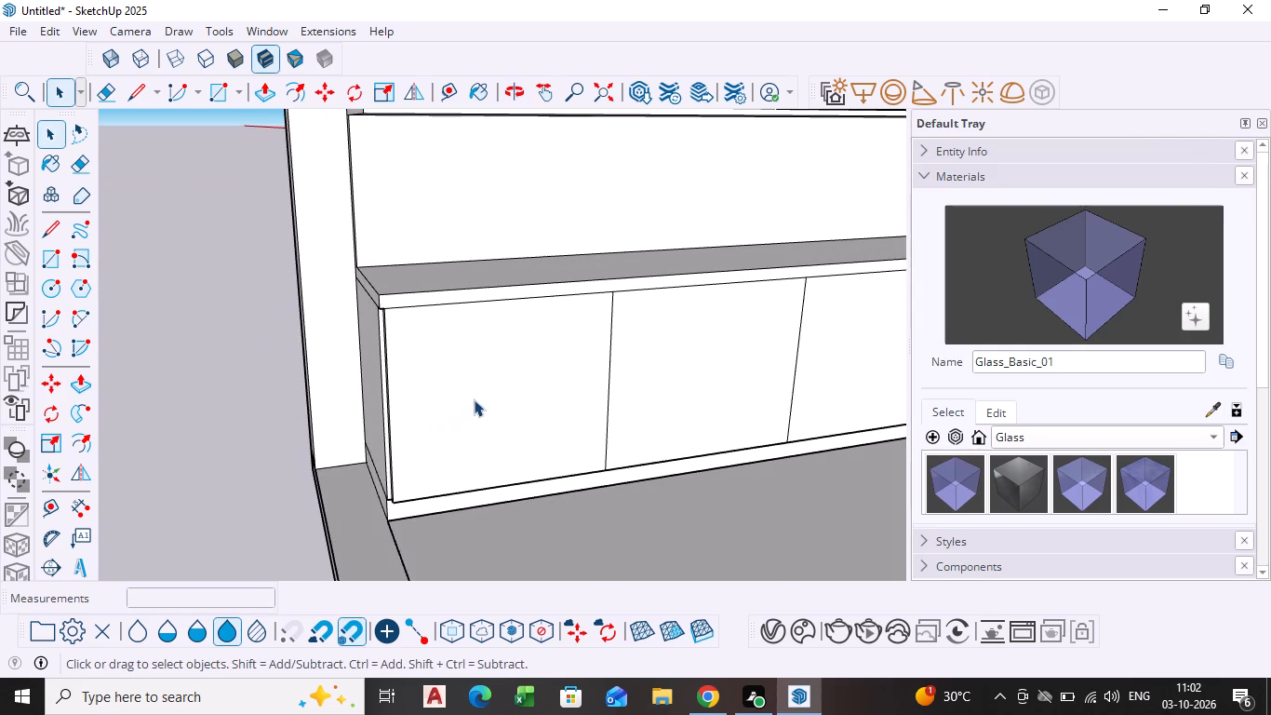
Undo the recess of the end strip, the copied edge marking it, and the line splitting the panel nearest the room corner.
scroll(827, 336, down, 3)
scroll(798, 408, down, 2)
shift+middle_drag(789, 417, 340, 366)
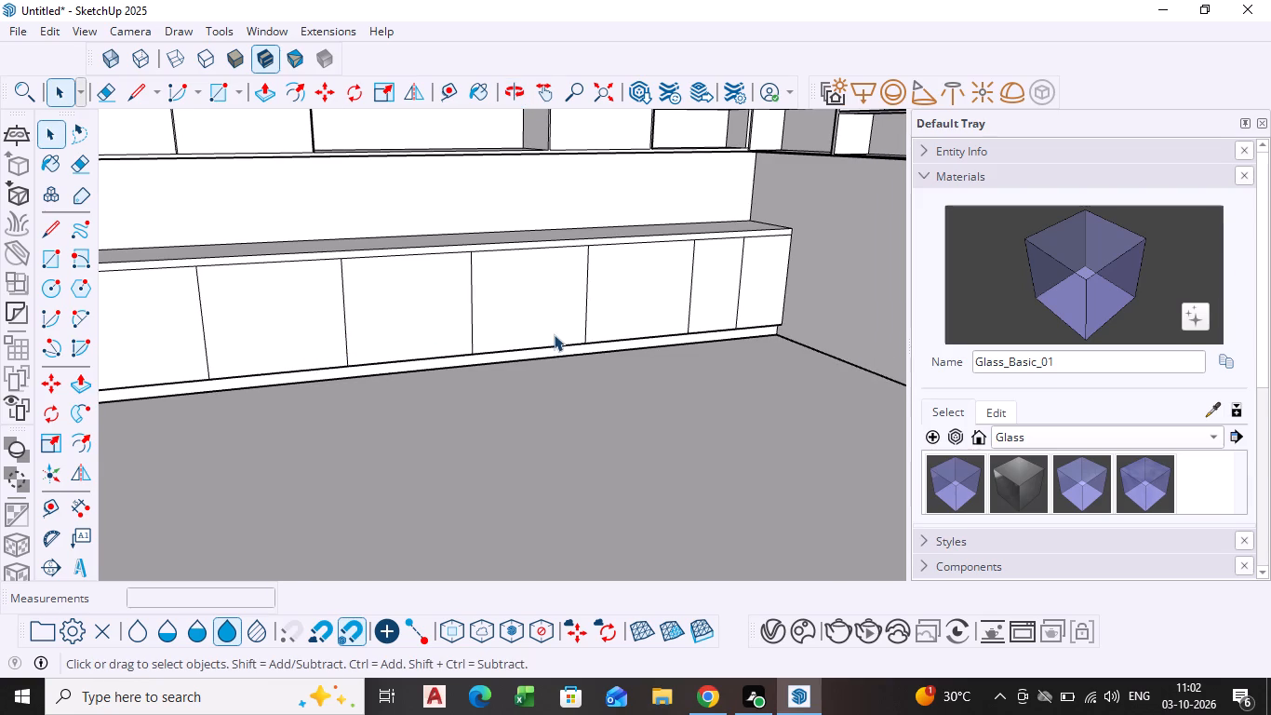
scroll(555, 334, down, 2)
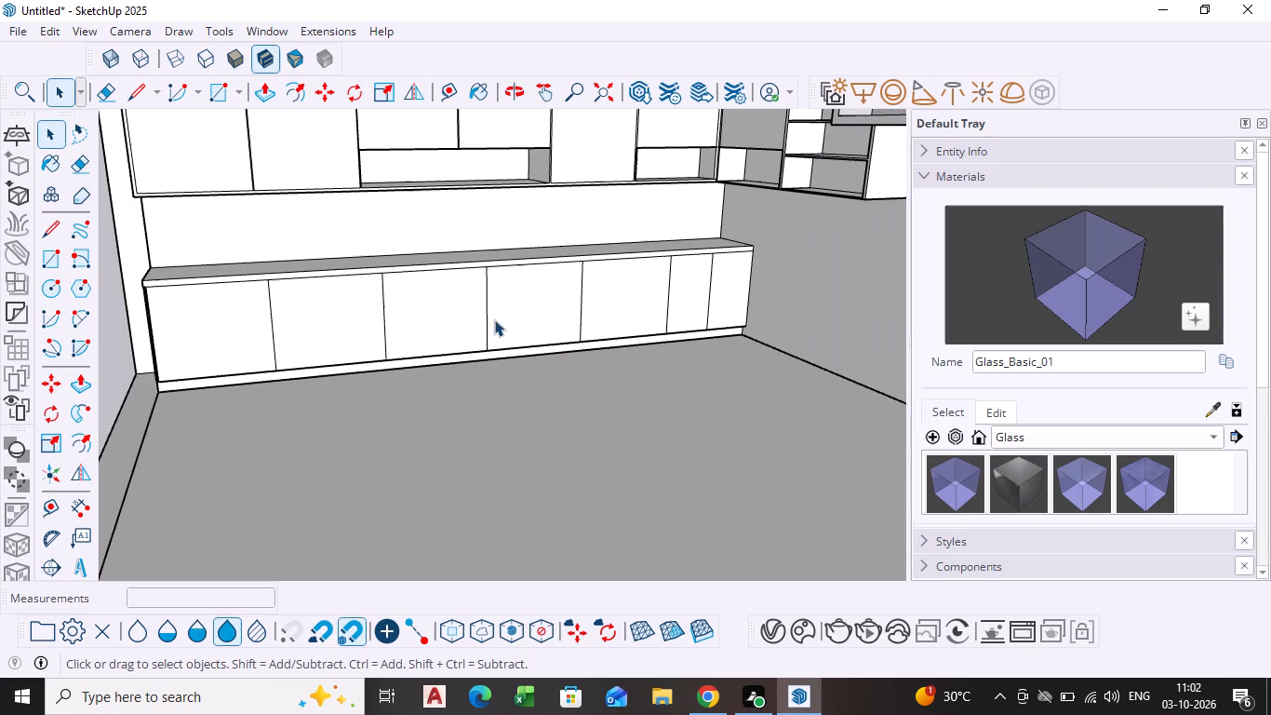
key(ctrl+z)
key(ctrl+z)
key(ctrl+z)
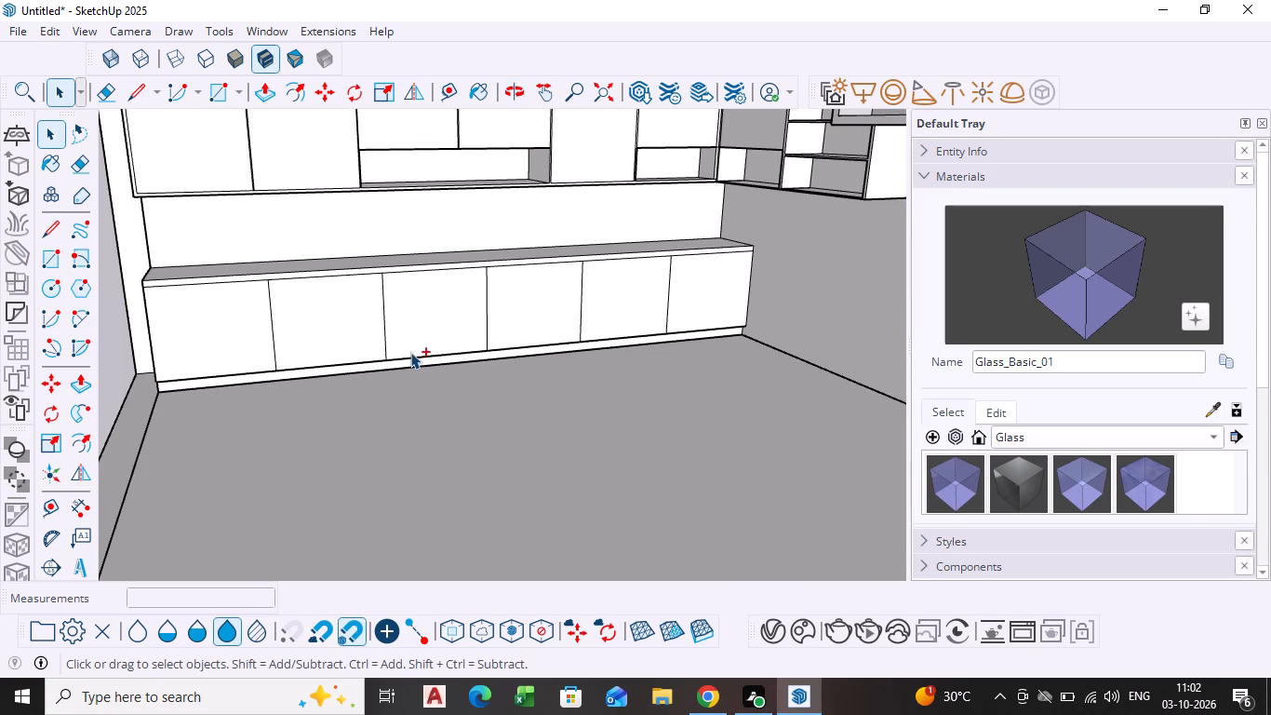
Undo the remaining vertical lines dividing the base counter's front into panels.
key(ctrl+z)
Copy the counter front's outer vertical edge 2' along the front toward the room corner.
scroll(150, 371, up, 7)
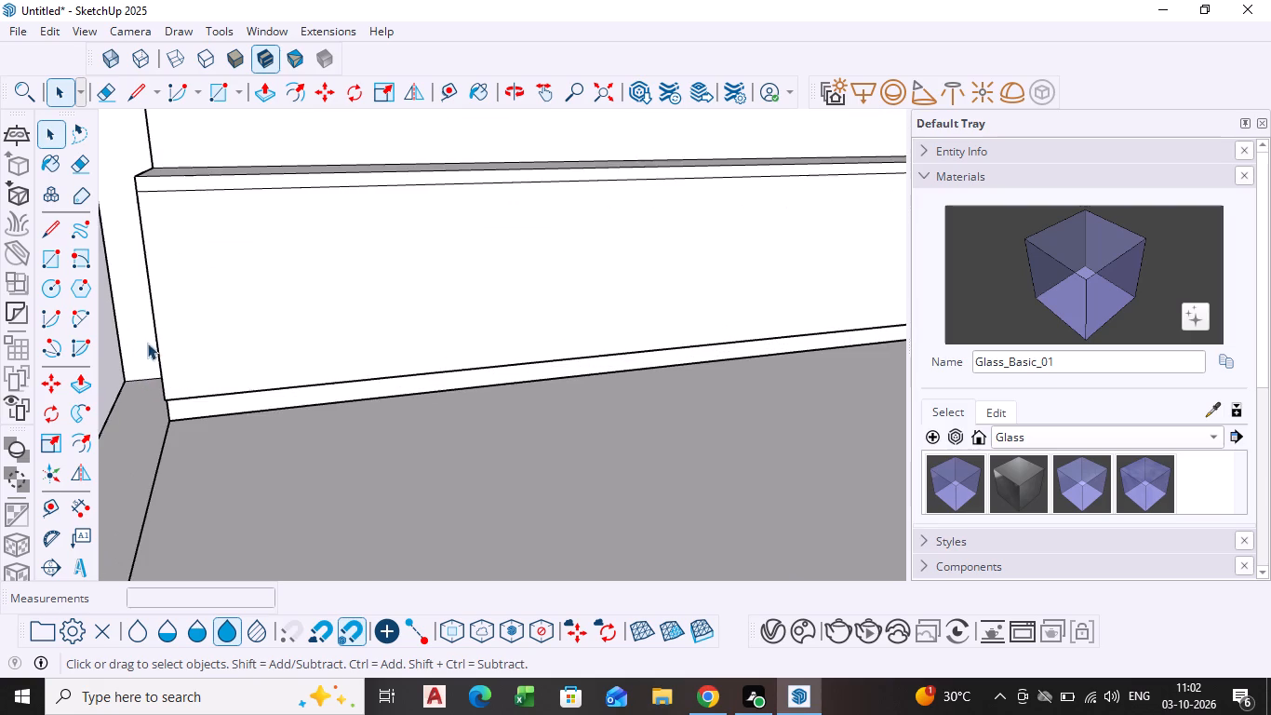
middle_drag(167, 353, 231, 338)
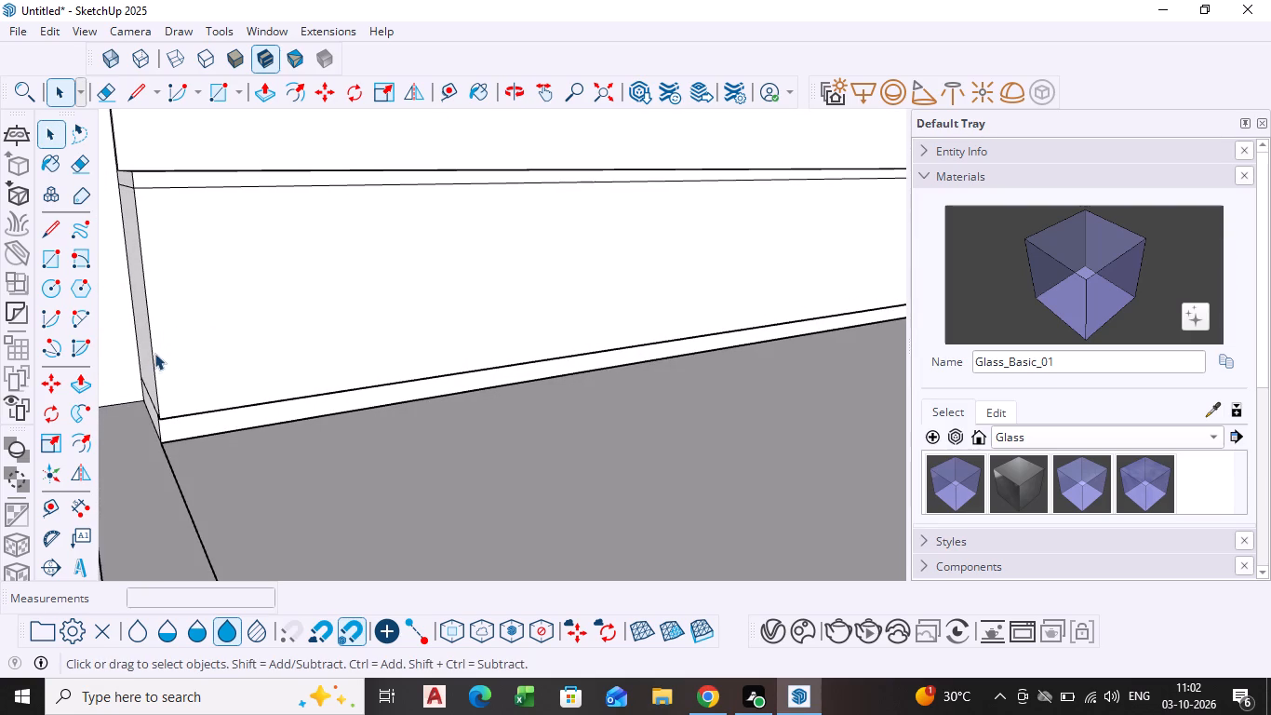
click(154, 356)
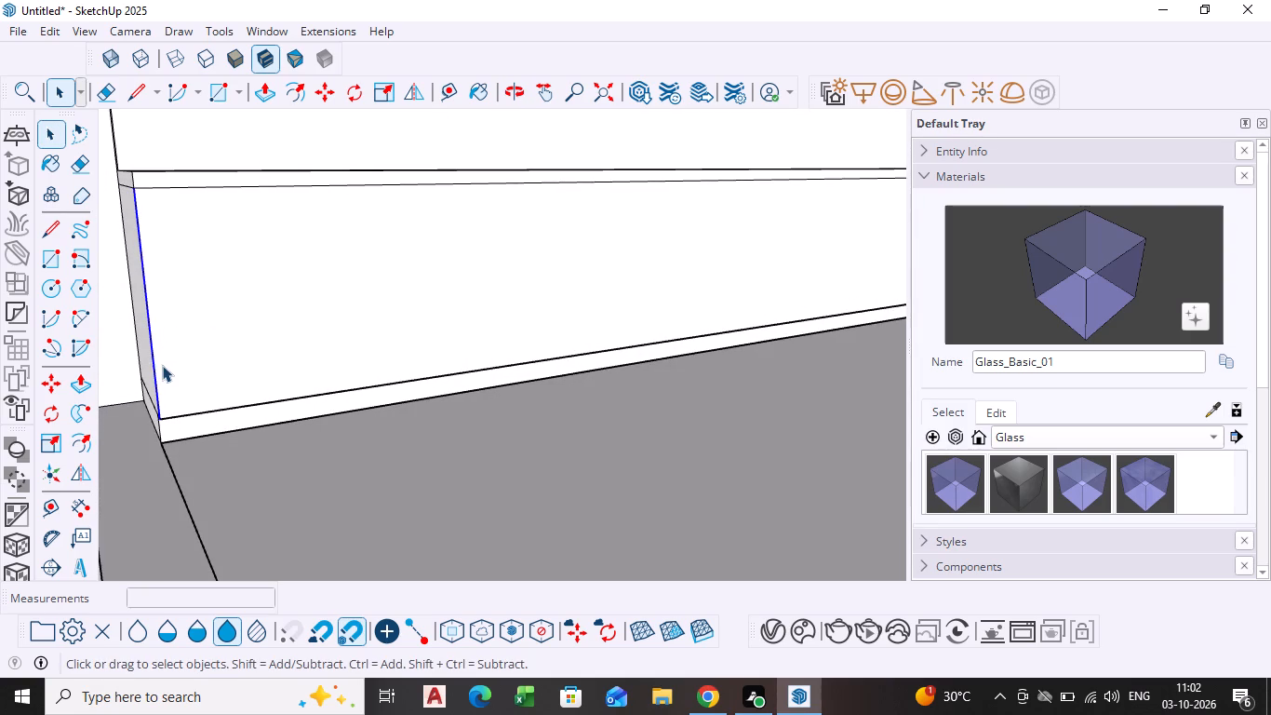
key(m)
scroll(139, 432, up, 3)
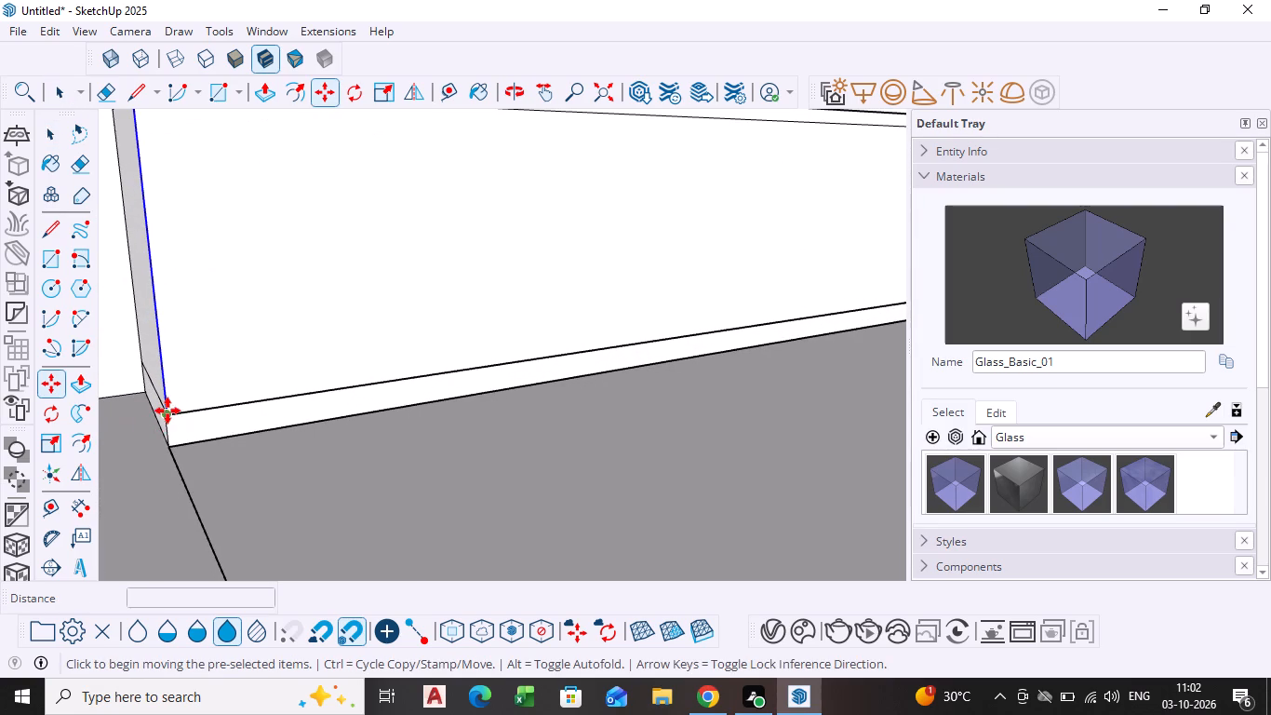
click(167, 411)
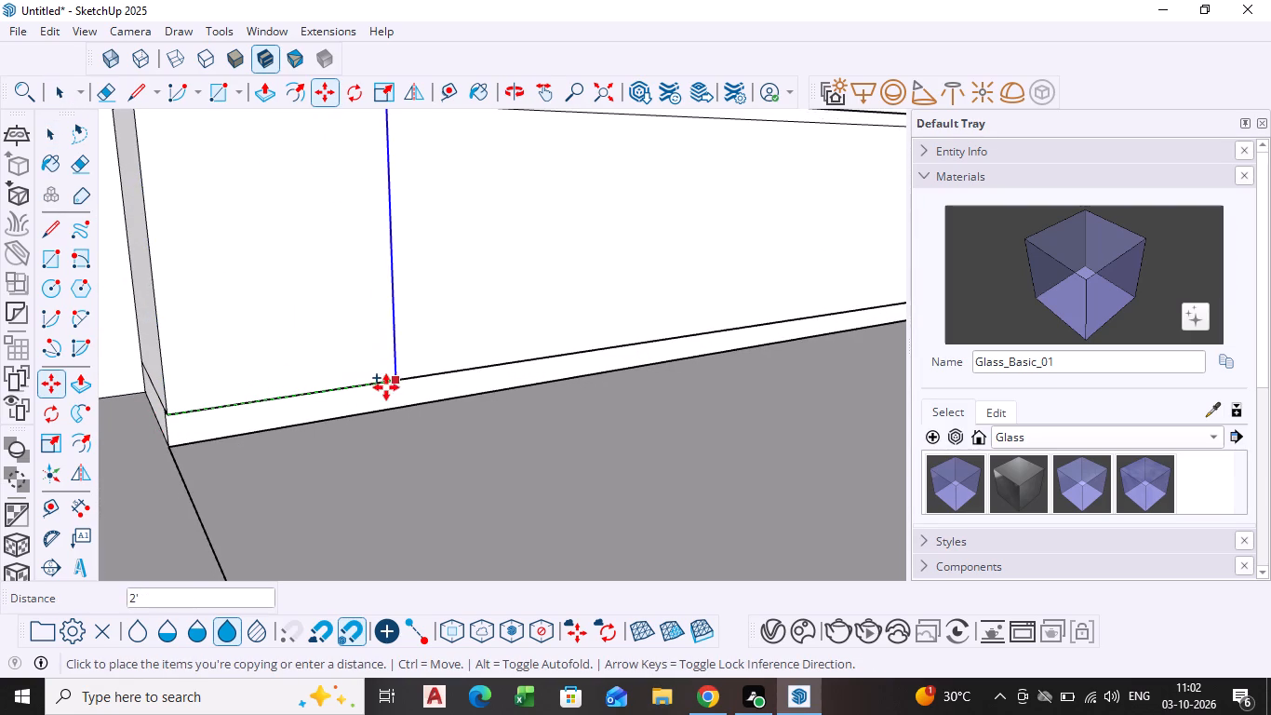
click(400, 387)
key(space)
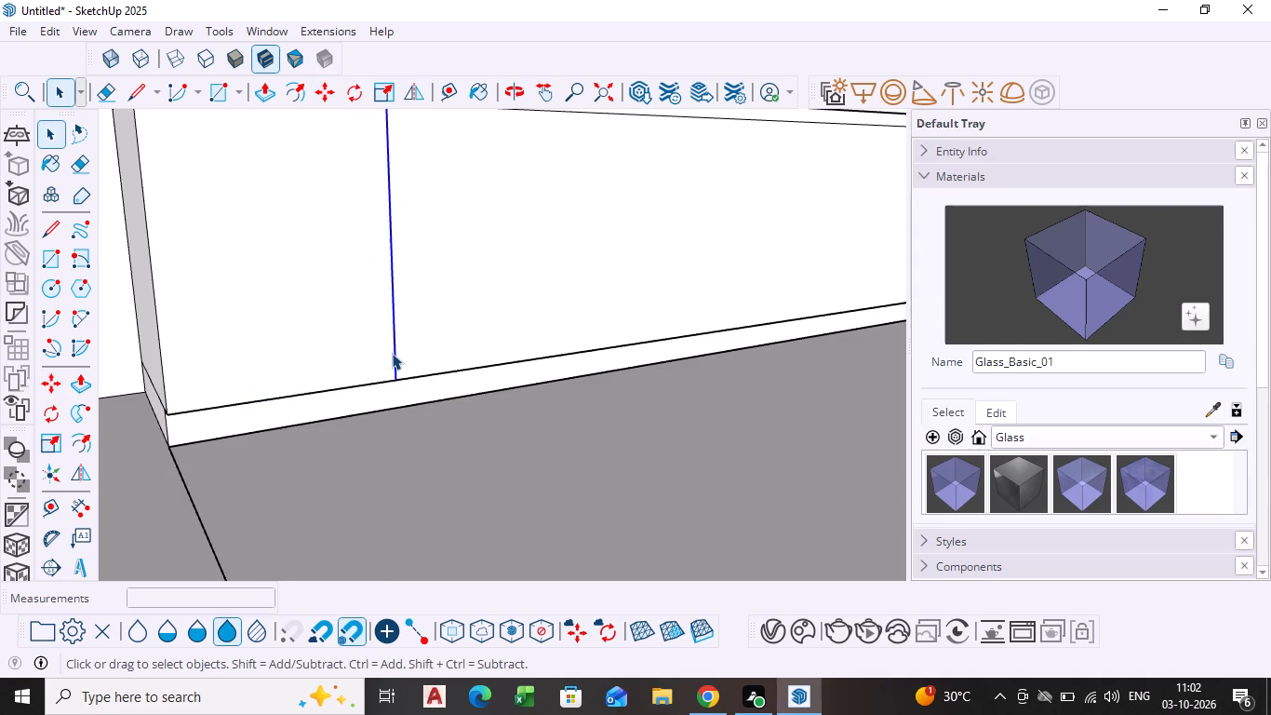
Copy the new vertical line slightly toward the room corner, marking a narrow strip between two panels.
click(393, 353)
key(m)
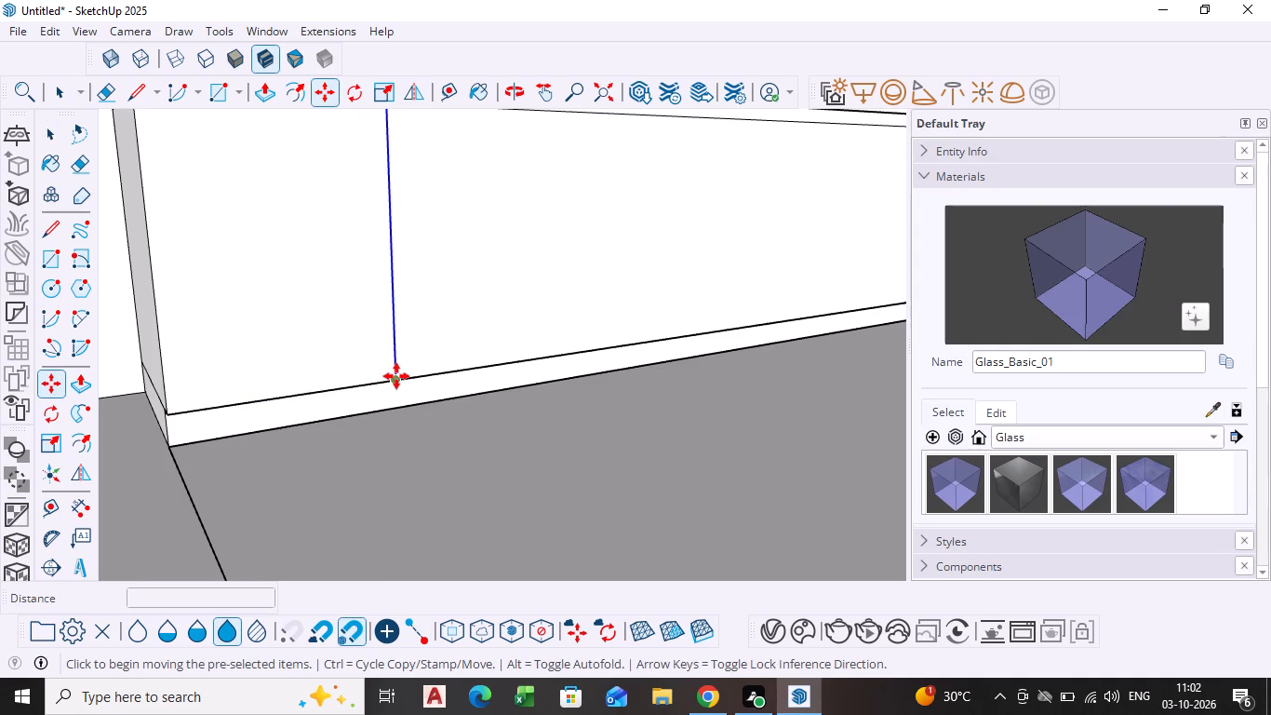
click(396, 376)
scroll(412, 375, up, 7)
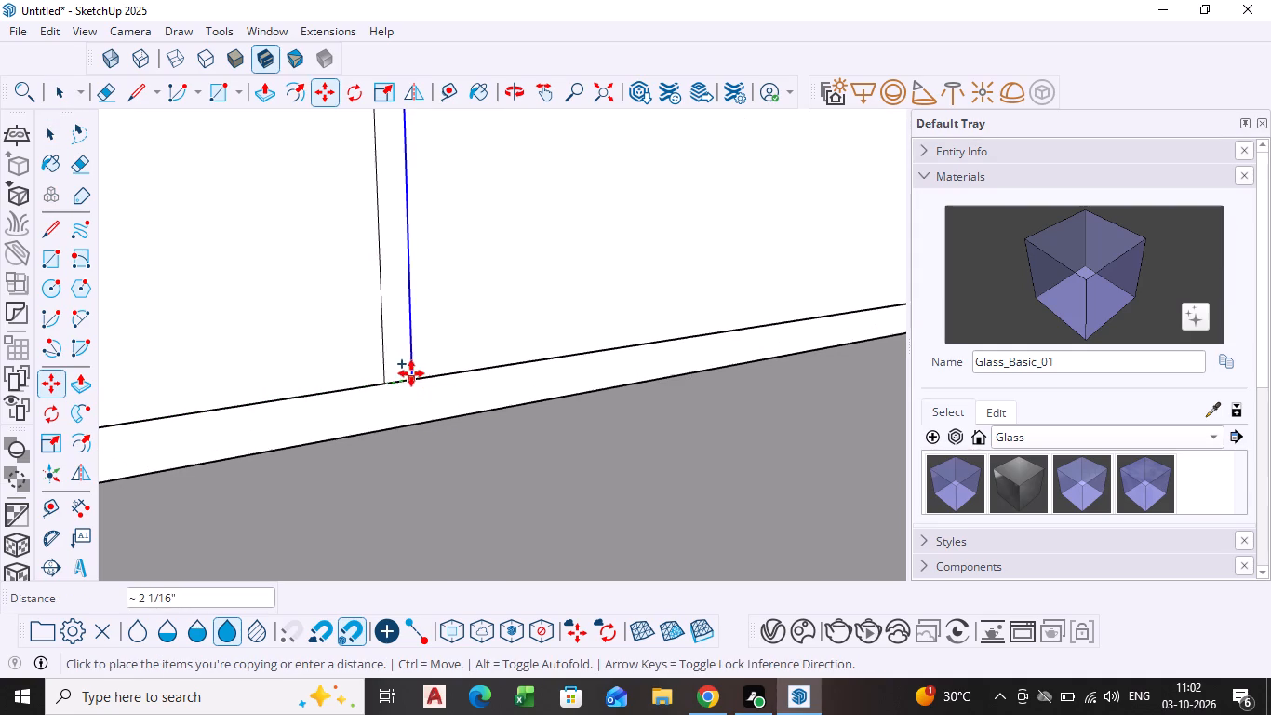
scroll(411, 373, up, 2)
click(387, 384)
key(space)
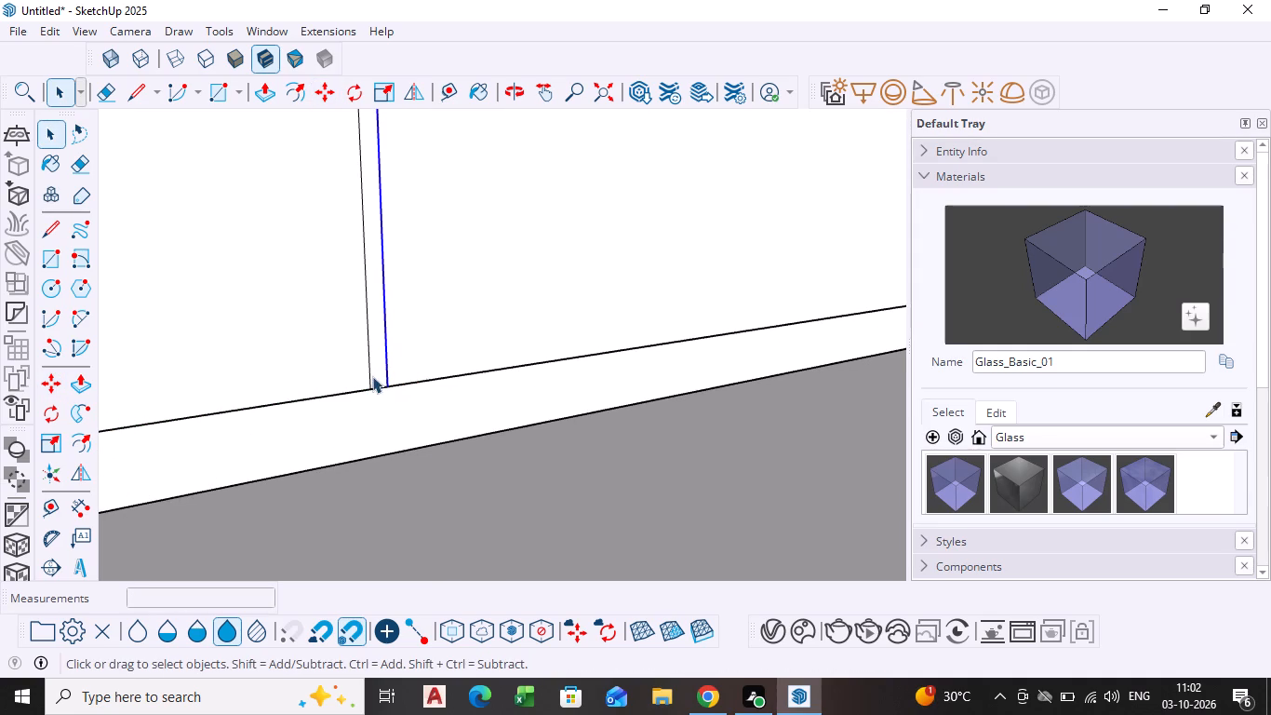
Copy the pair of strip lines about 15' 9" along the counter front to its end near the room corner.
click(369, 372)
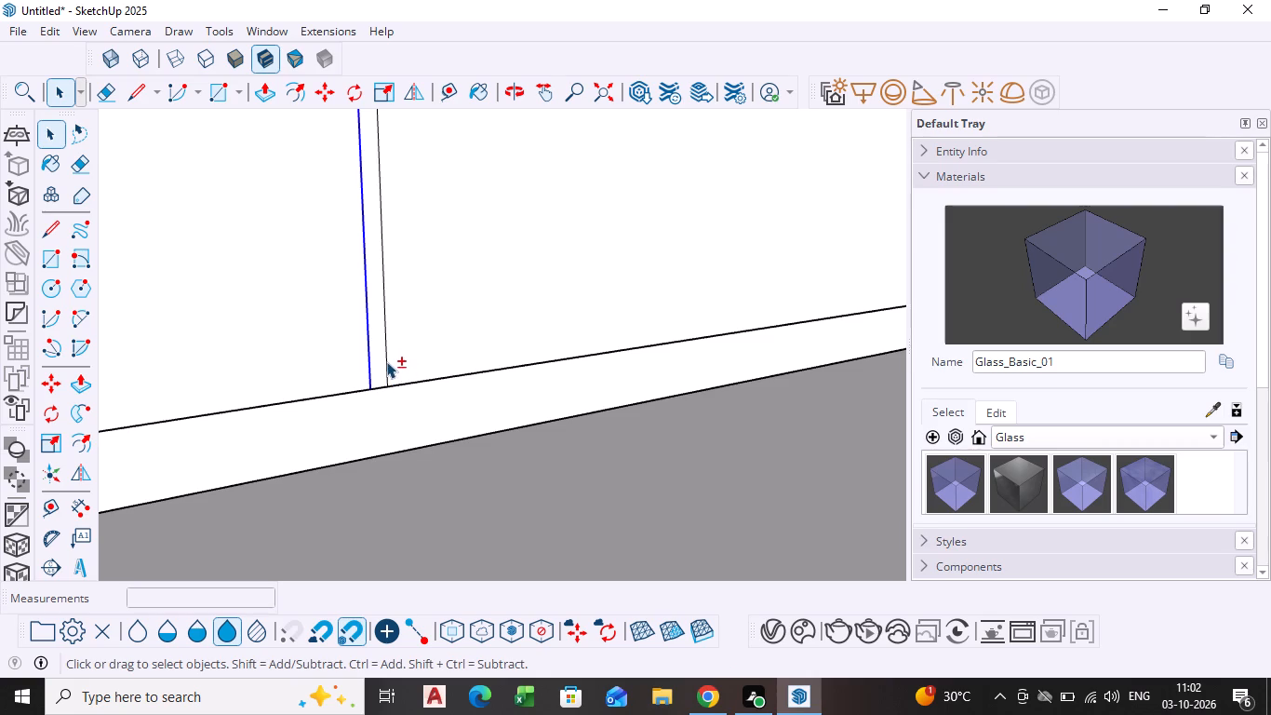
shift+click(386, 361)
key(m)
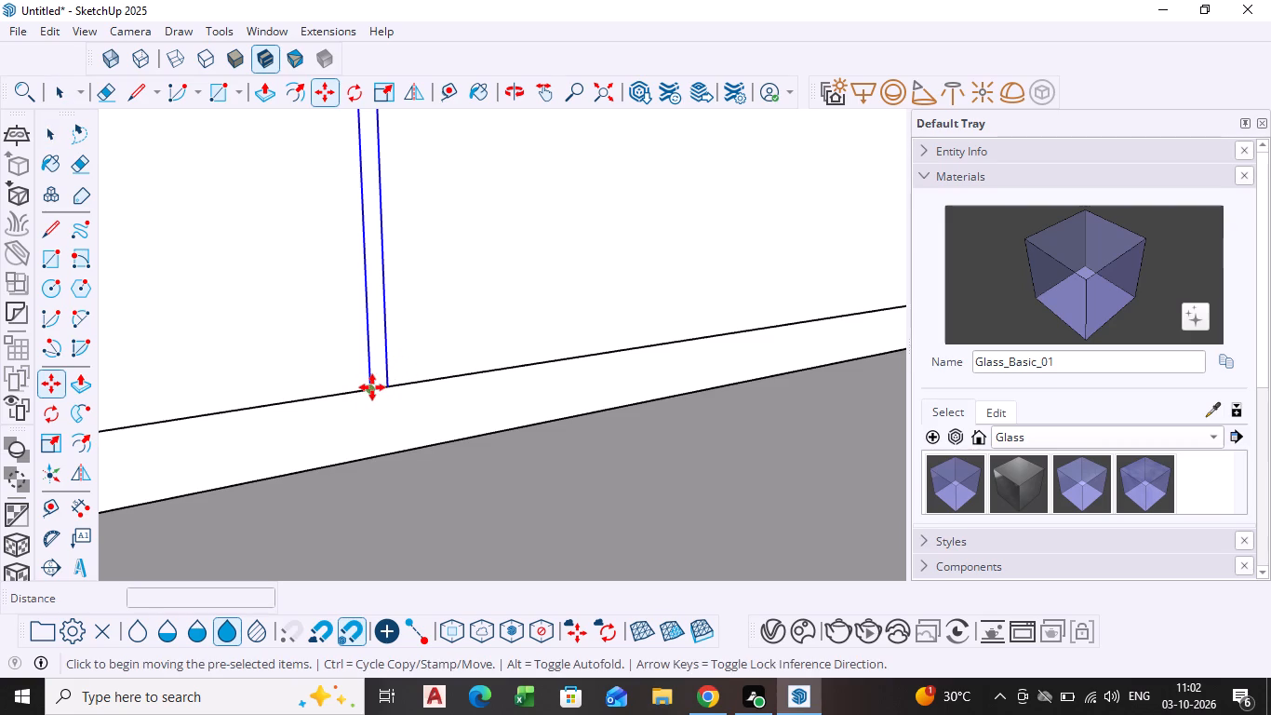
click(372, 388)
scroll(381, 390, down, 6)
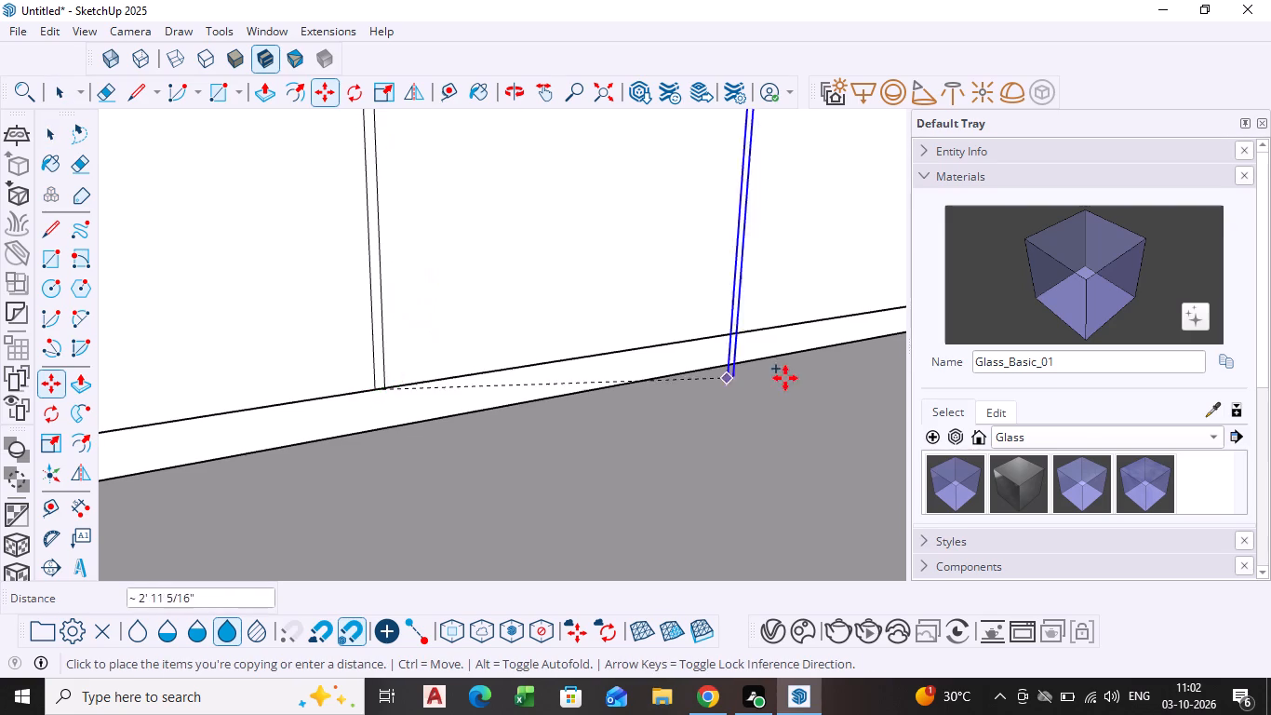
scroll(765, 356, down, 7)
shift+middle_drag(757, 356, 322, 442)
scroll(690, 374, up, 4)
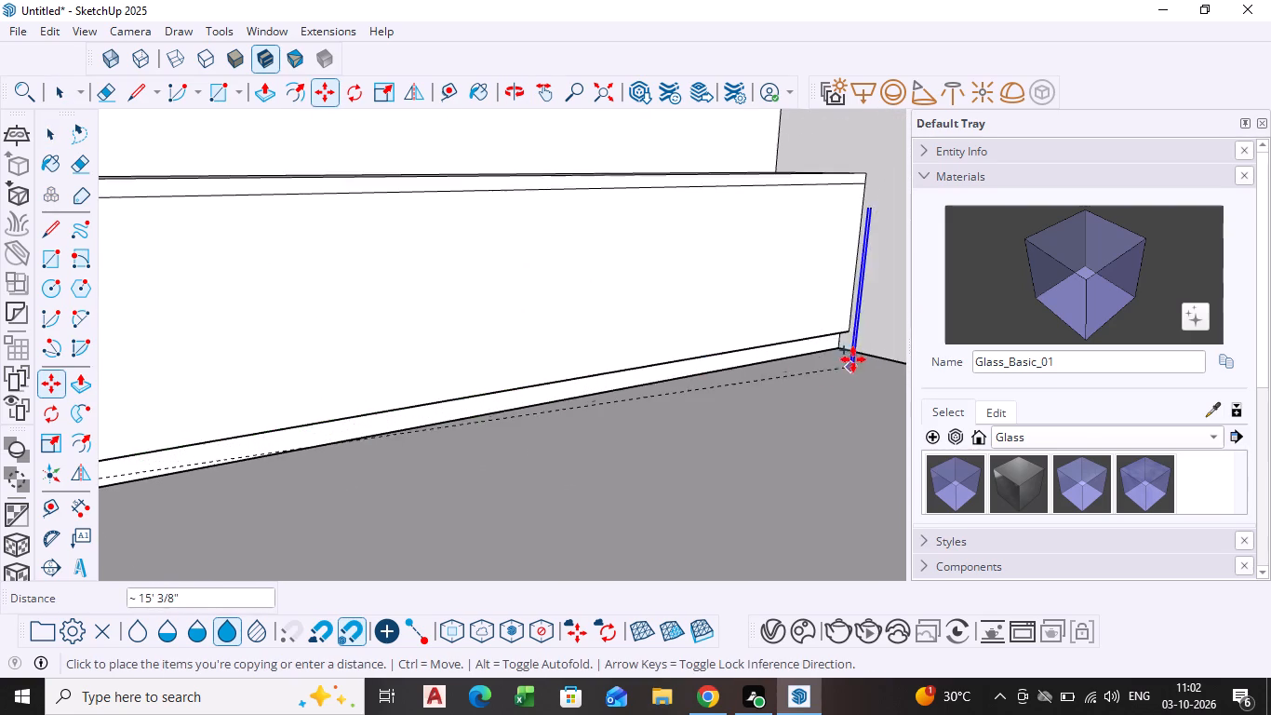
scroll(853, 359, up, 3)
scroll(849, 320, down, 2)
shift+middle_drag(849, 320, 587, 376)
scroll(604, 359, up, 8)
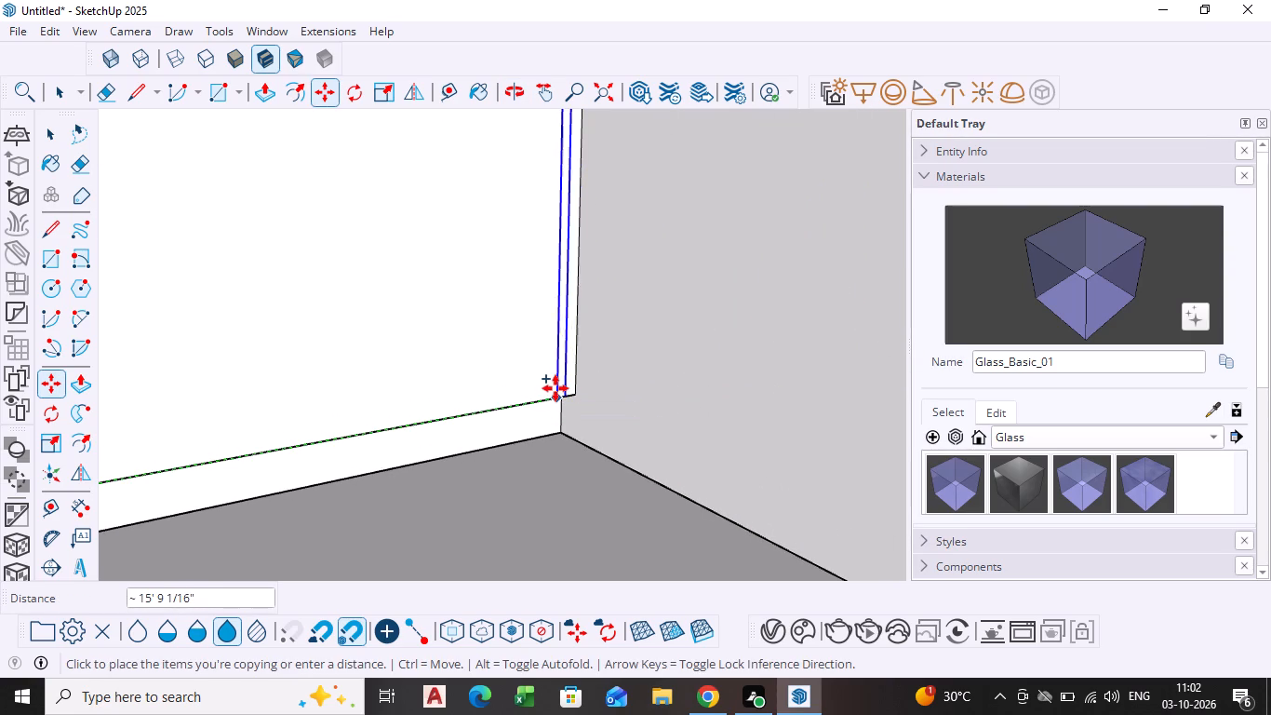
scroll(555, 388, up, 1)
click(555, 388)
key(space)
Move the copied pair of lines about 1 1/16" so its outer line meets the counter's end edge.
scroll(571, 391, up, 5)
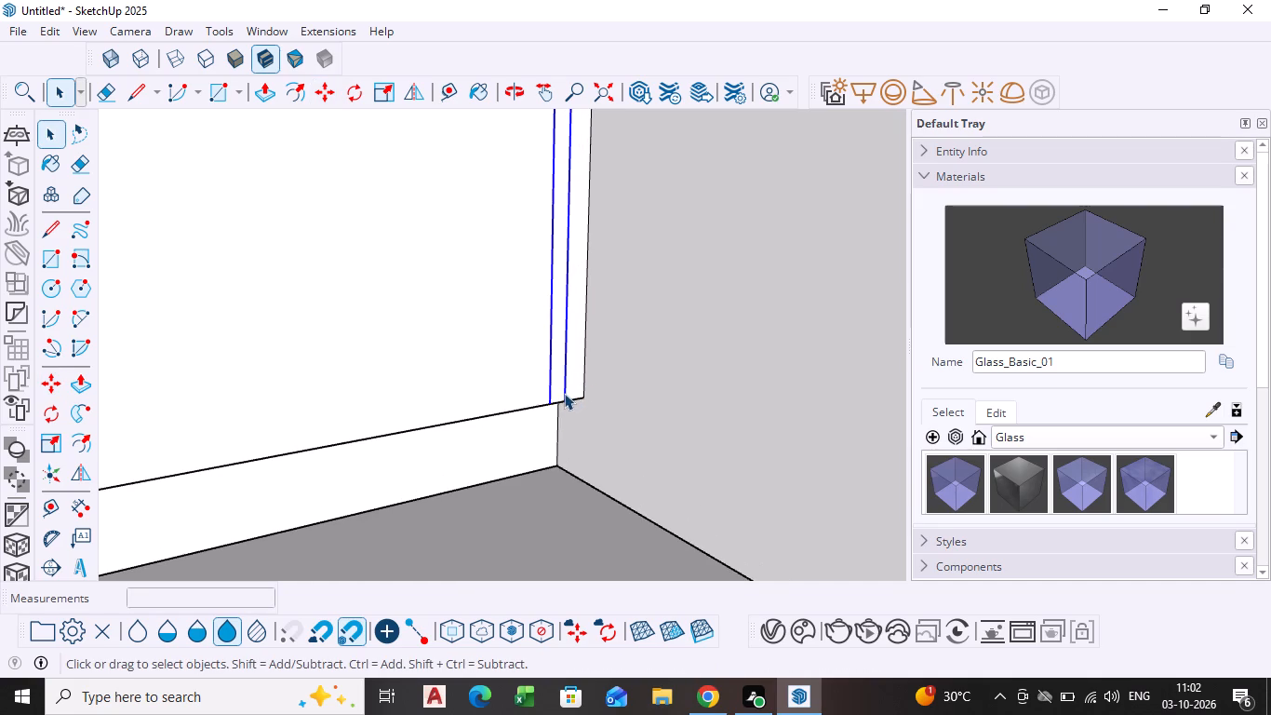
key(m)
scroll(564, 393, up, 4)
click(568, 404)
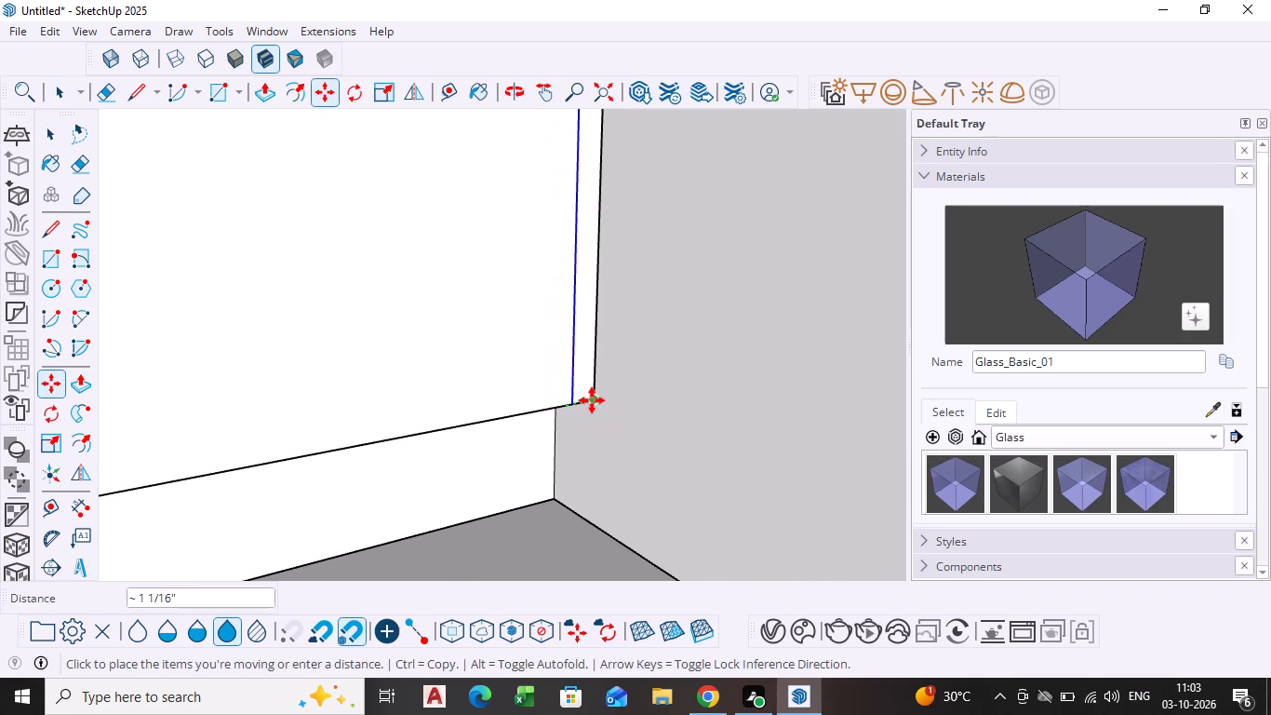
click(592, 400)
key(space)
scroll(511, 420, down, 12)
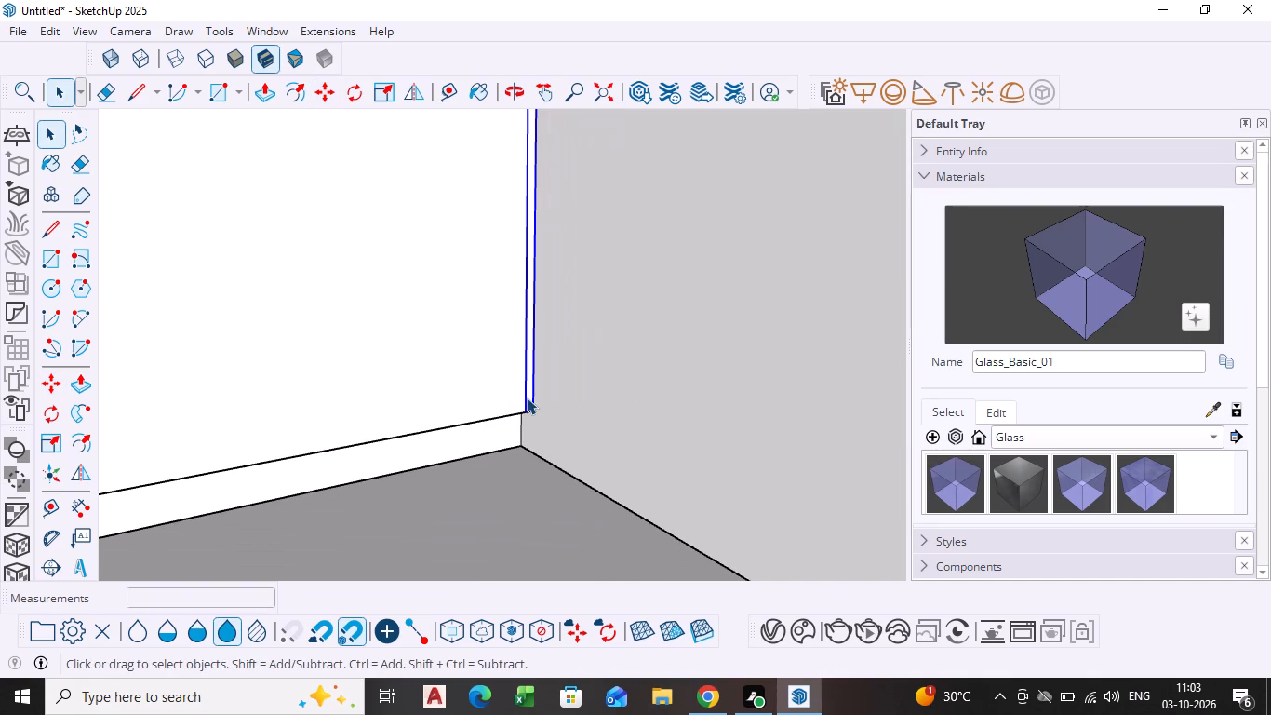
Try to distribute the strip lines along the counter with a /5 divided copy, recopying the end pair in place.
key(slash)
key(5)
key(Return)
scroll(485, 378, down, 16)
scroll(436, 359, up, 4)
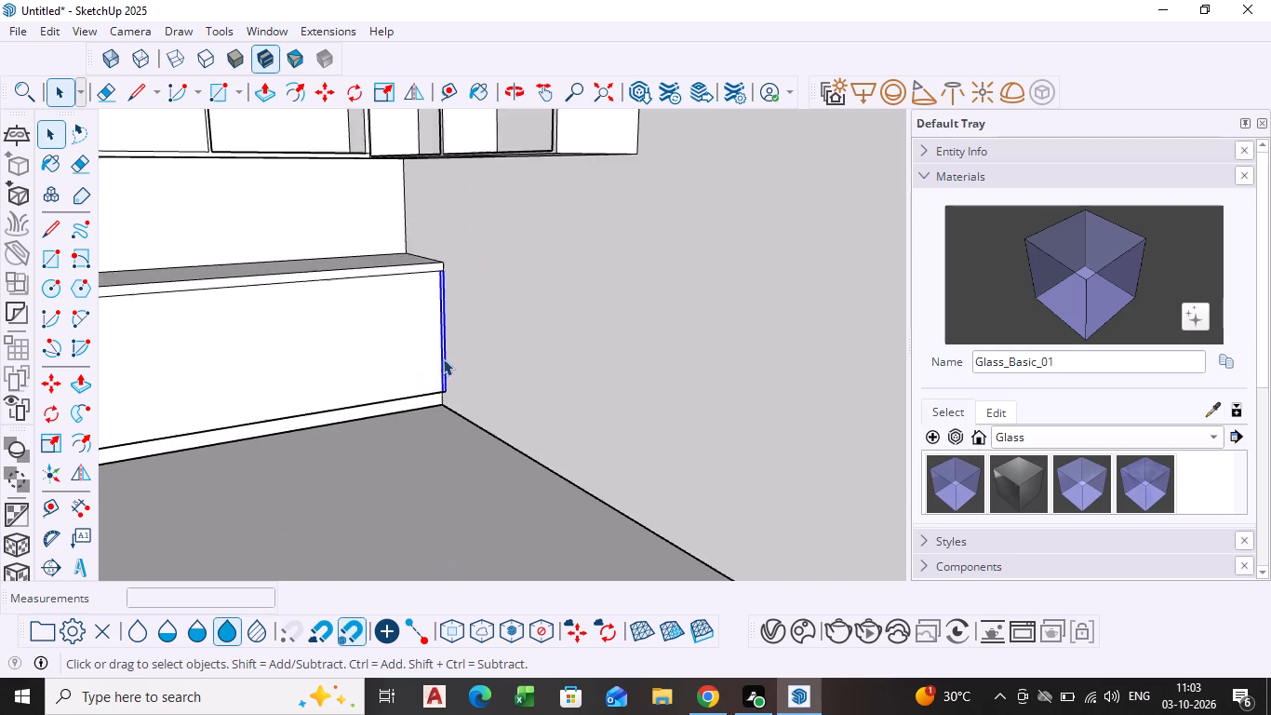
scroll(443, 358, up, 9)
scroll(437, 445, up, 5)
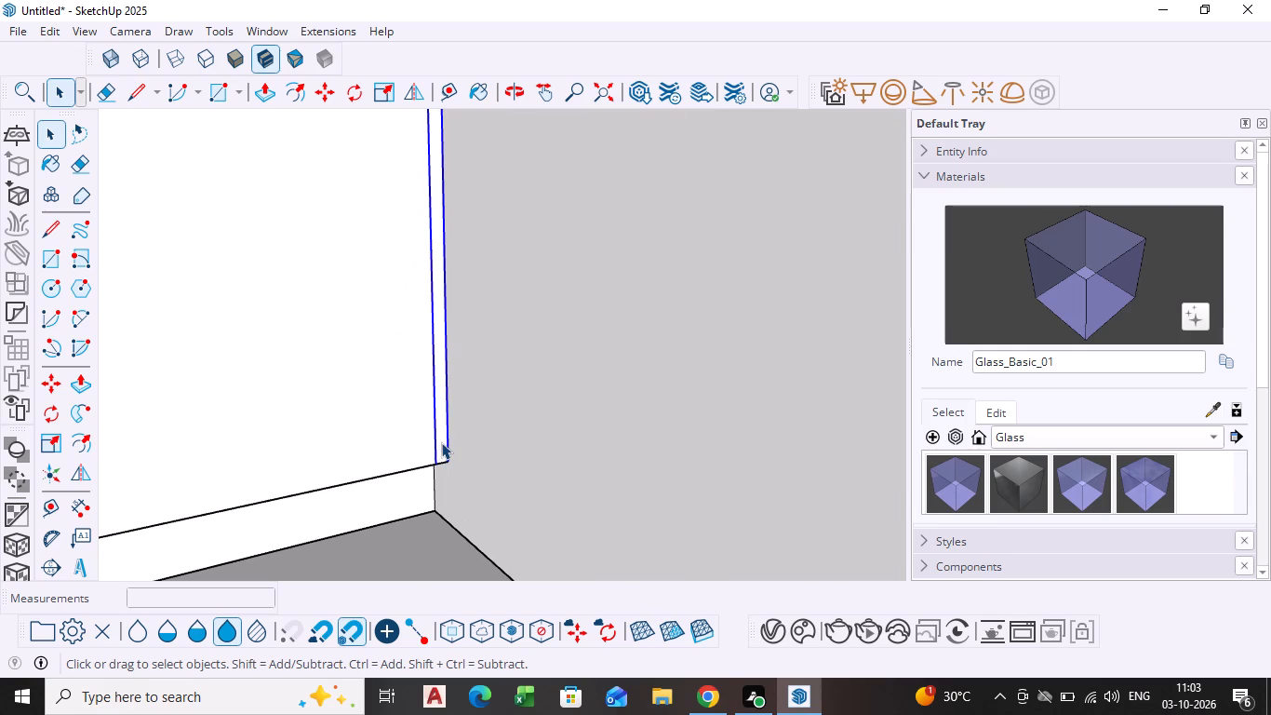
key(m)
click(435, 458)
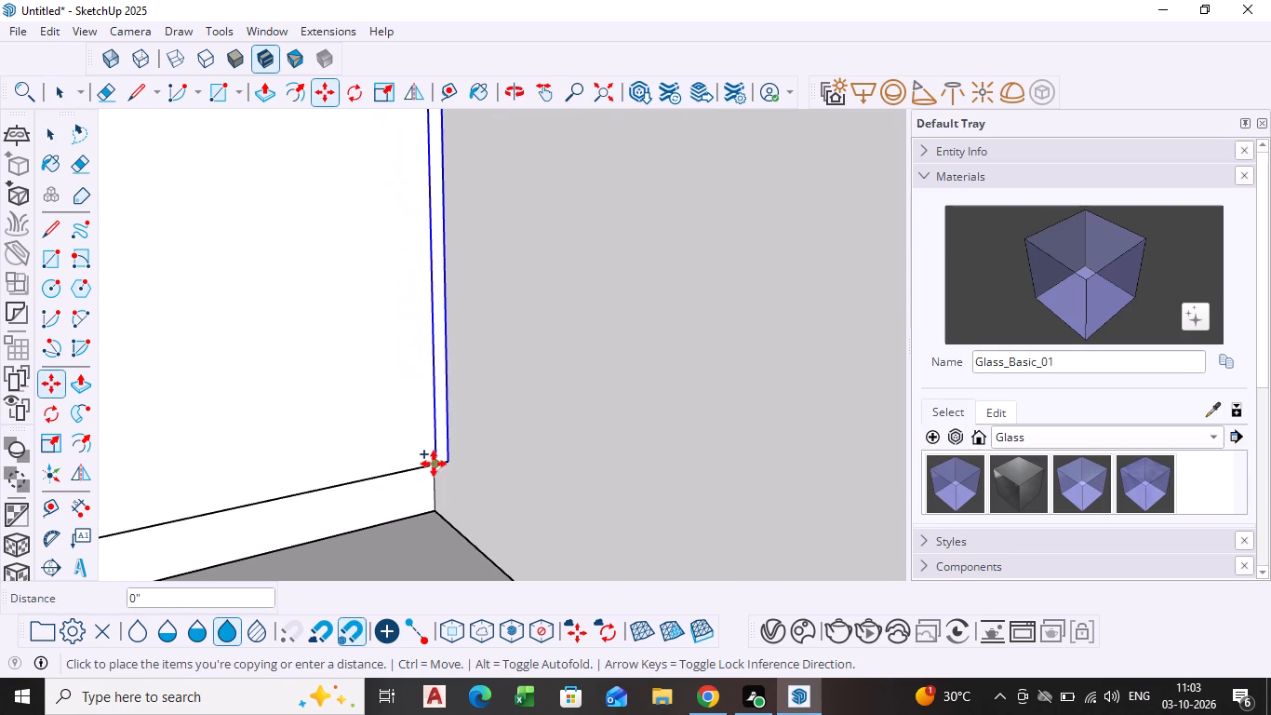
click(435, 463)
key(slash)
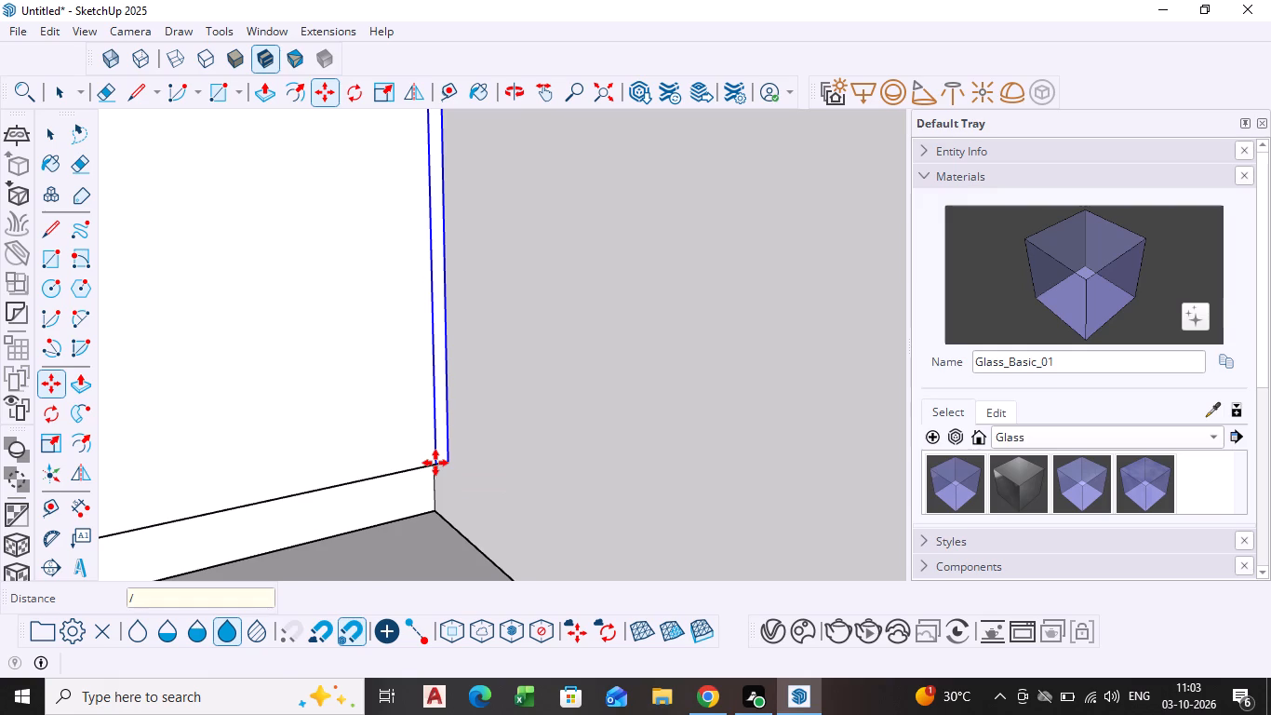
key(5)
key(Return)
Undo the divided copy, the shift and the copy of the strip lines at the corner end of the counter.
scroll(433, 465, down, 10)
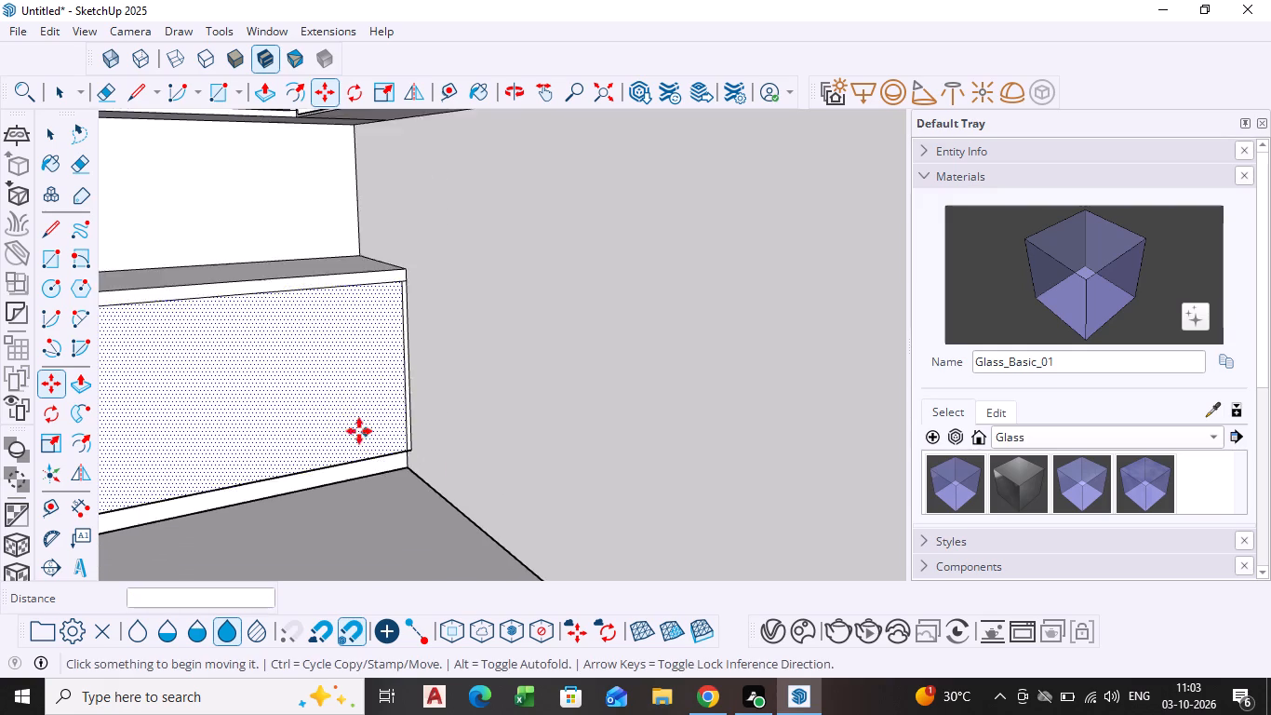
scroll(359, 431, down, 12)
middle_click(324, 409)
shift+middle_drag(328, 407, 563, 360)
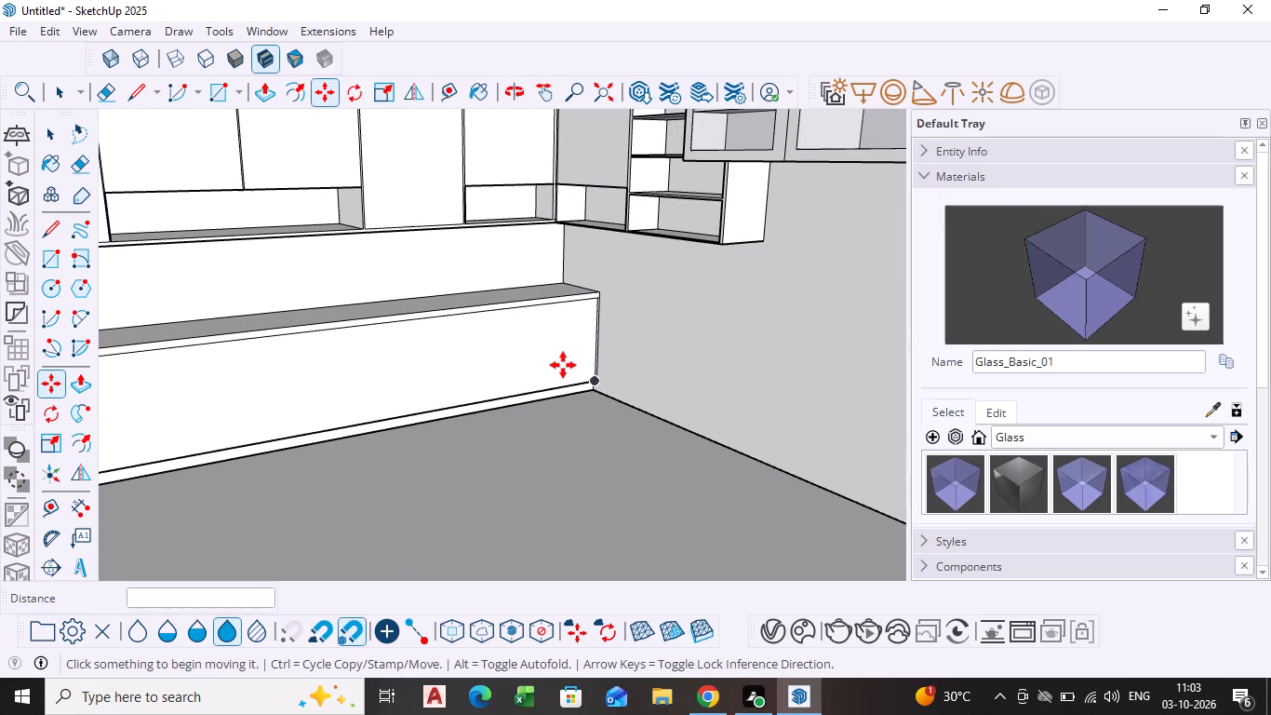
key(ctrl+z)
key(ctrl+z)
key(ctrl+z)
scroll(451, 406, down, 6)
Copy the pair of strip lines about 15' 10 1/16" along the counter front, flush with its end at the room corner.
shift+middle_drag(450, 398, 651, 372)
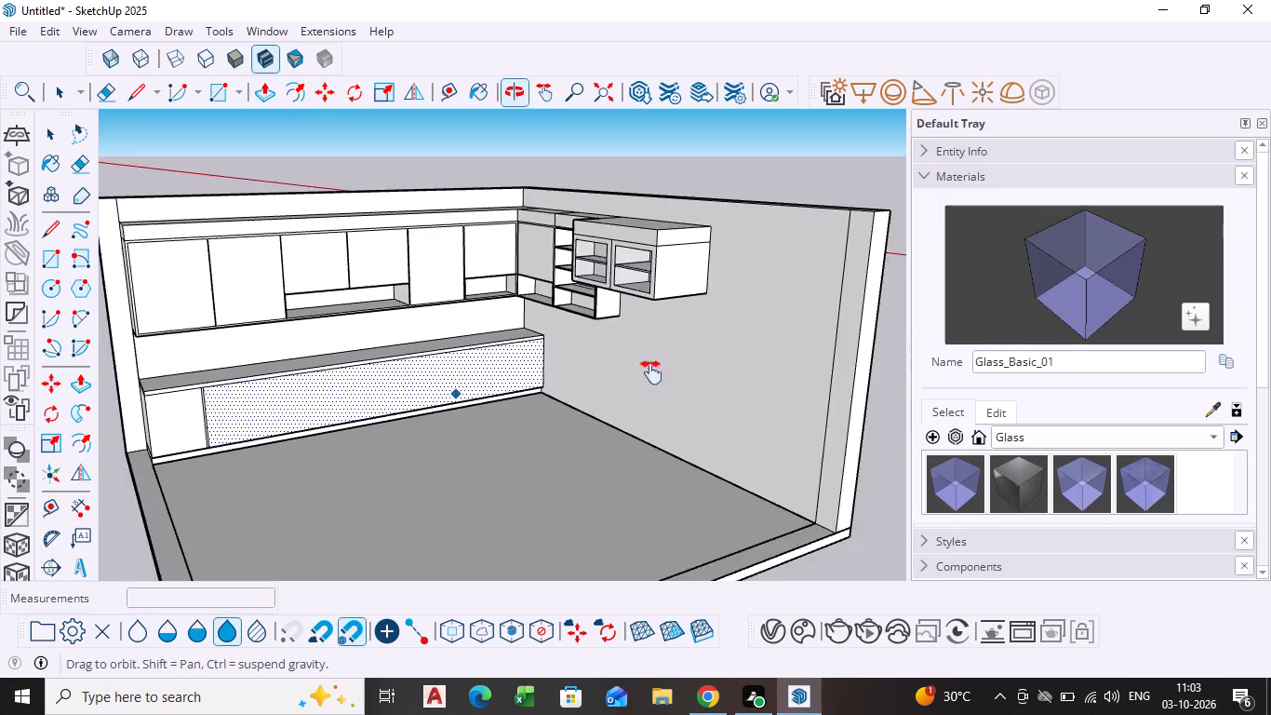
shift+middle_drag(651, 372, 727, 357)
scroll(498, 415, up, 20)
key(space)
scroll(519, 386, up, 1)
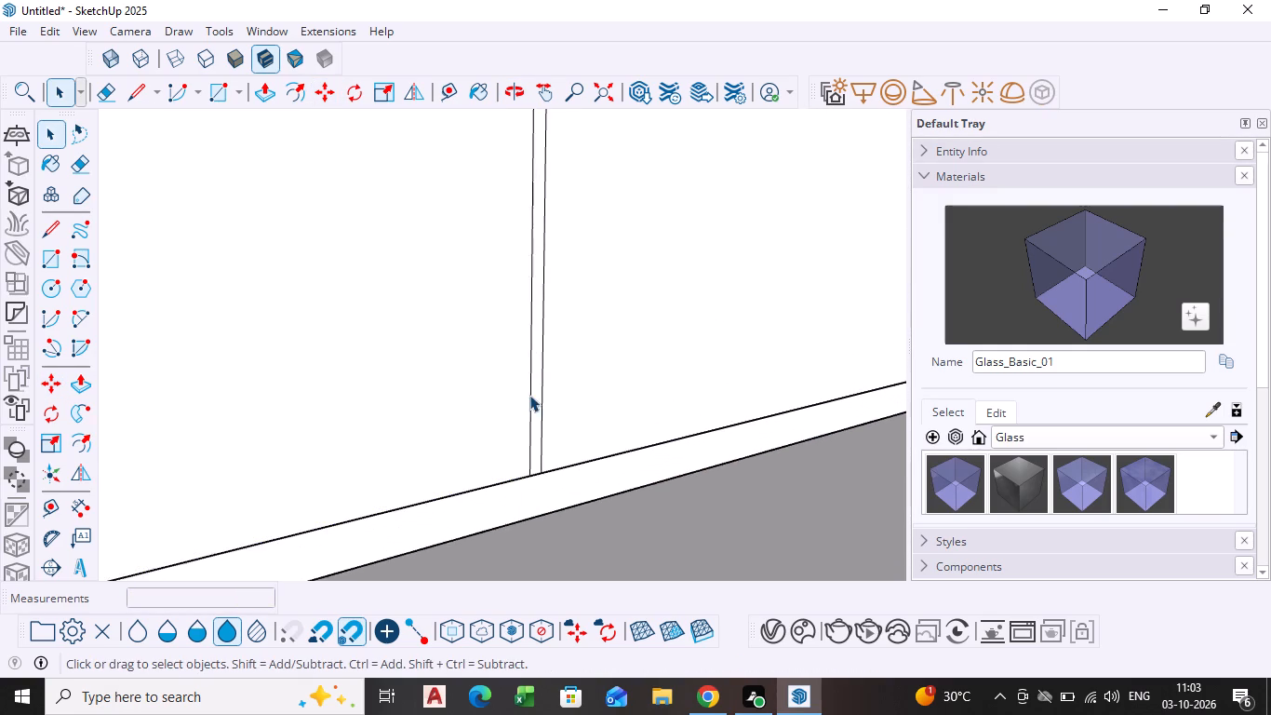
click(530, 407)
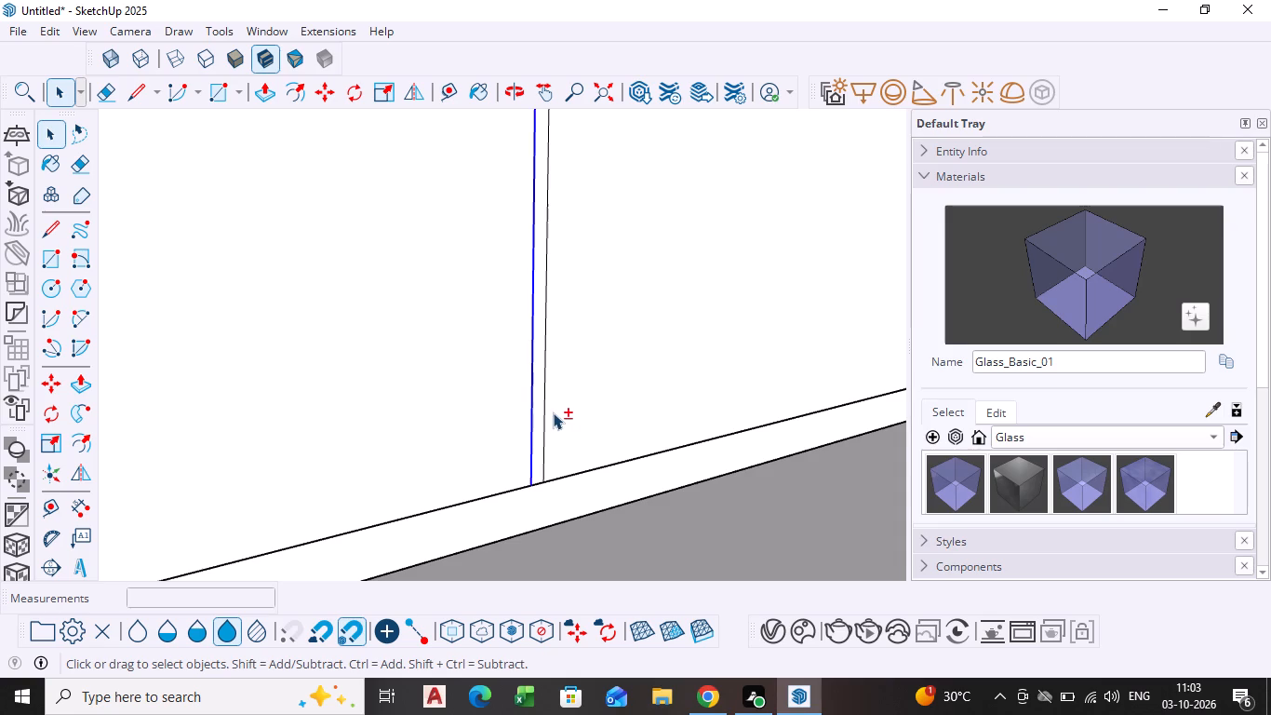
shift+click(544, 422)
key(m)
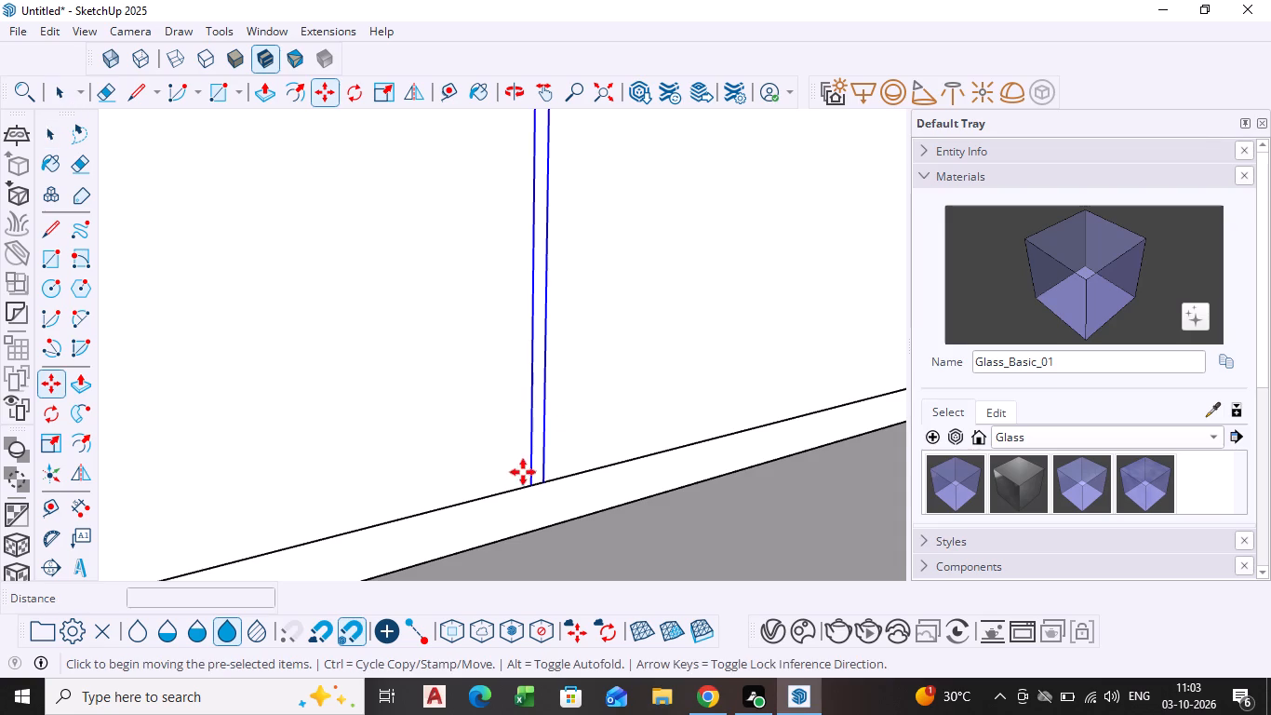
click(531, 487)
scroll(650, 449, down, 15)
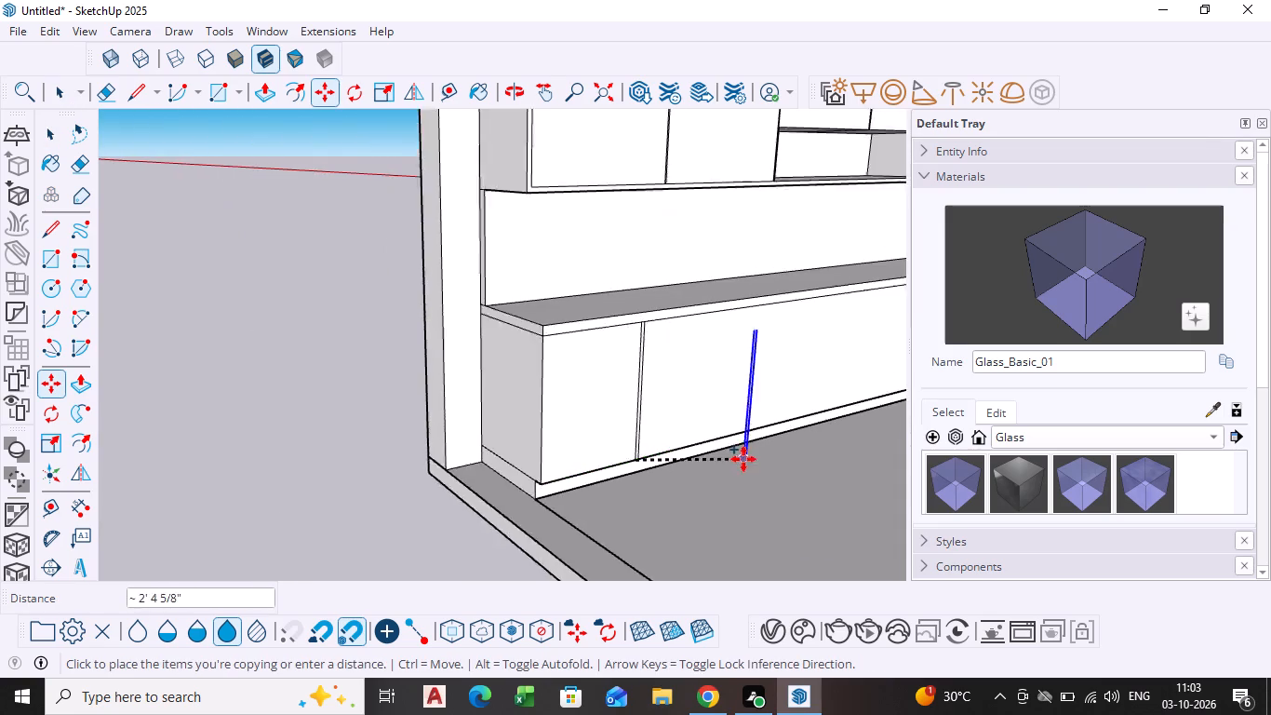
scroll(743, 459, down, 1)
shift+middle_drag(734, 459, 145, 480)
scroll(499, 391, up, 15)
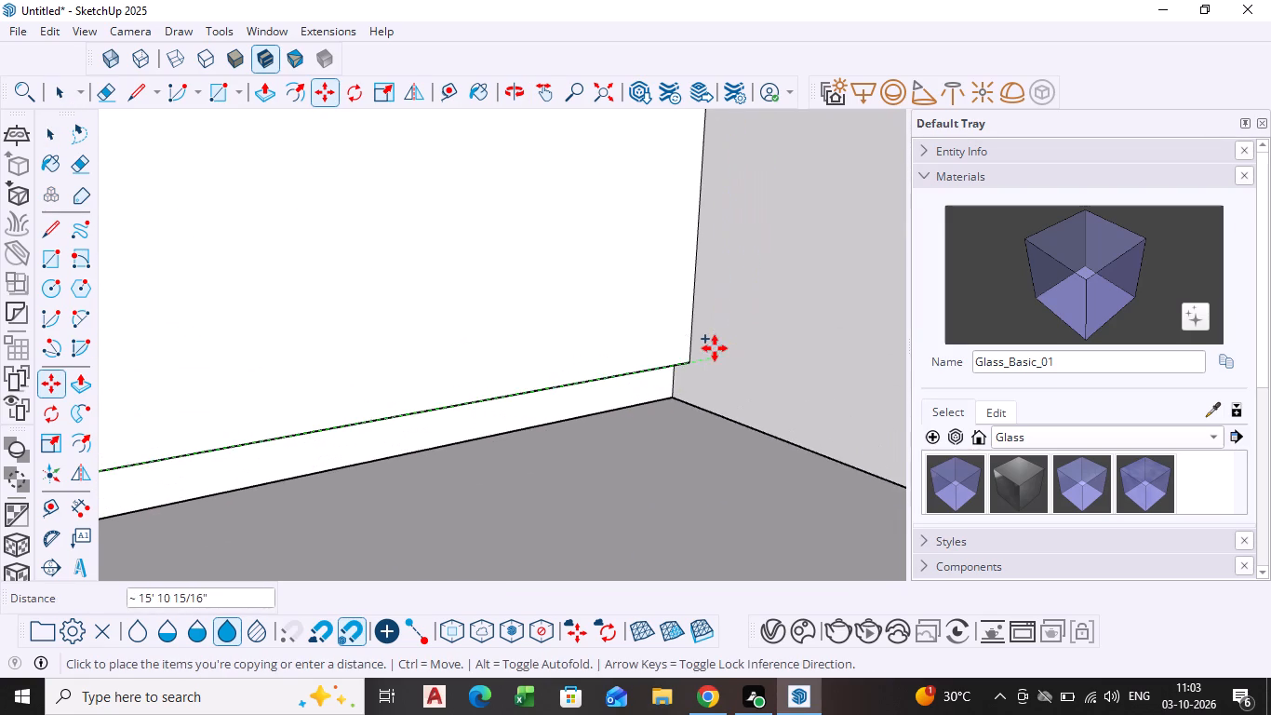
scroll(713, 348, down, 2)
shift+middle_drag(708, 355, 597, 460)
scroll(573, 436, up, 4)
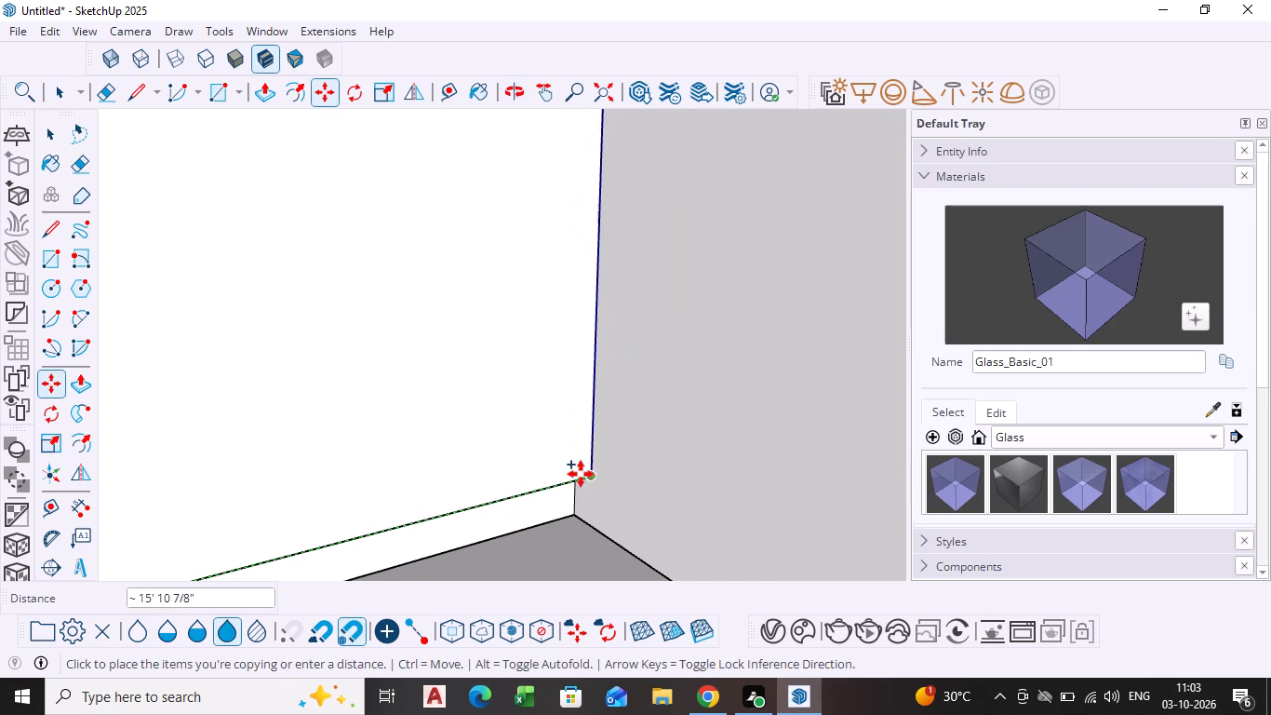
scroll(578, 477, up, 4)
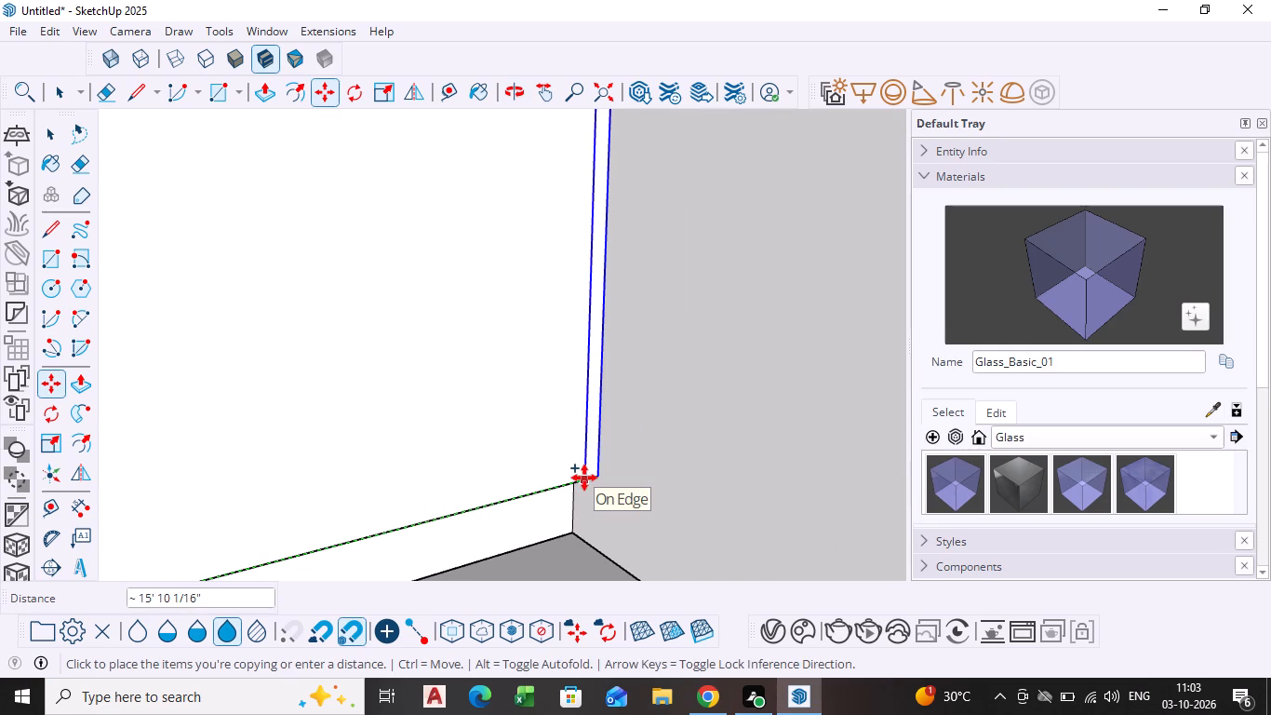
click(584, 478)
Divide the copy distance by 6 to space the strip line pairs evenly along the counter front.
key(slash)
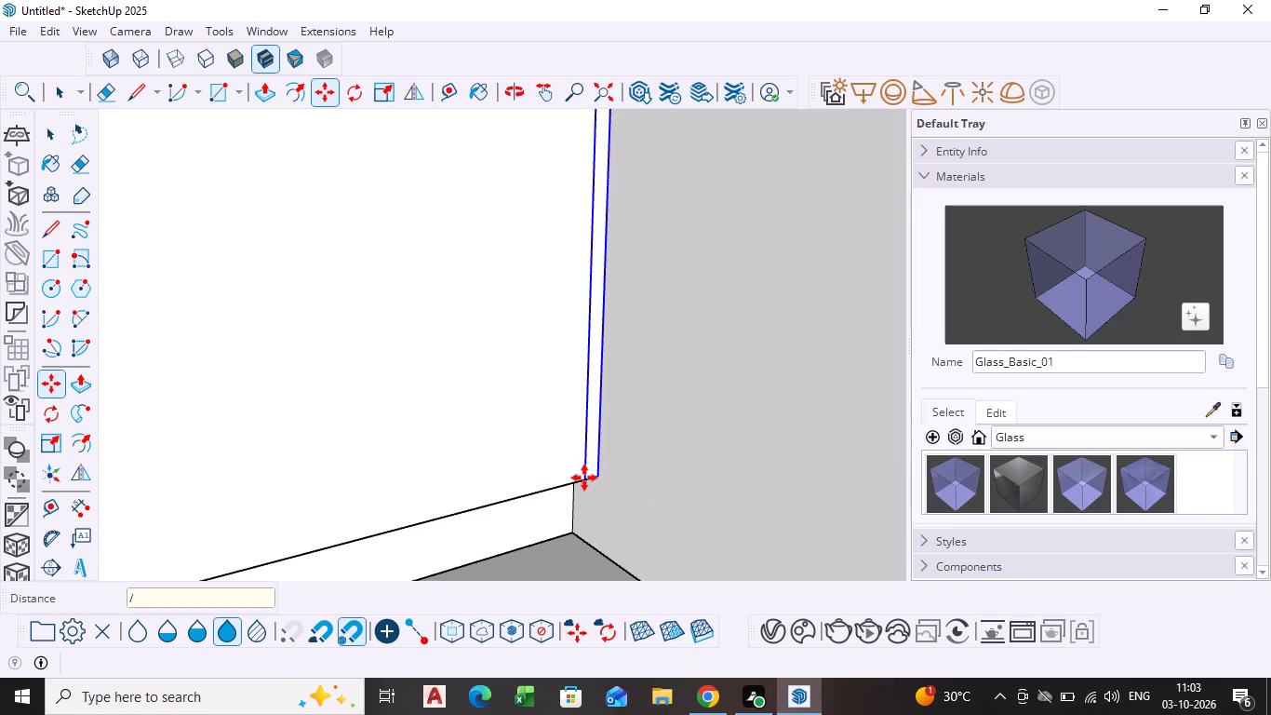
key(6)
key(Return)
scroll(565, 474, down, 20)
scroll(565, 474, down, 11)
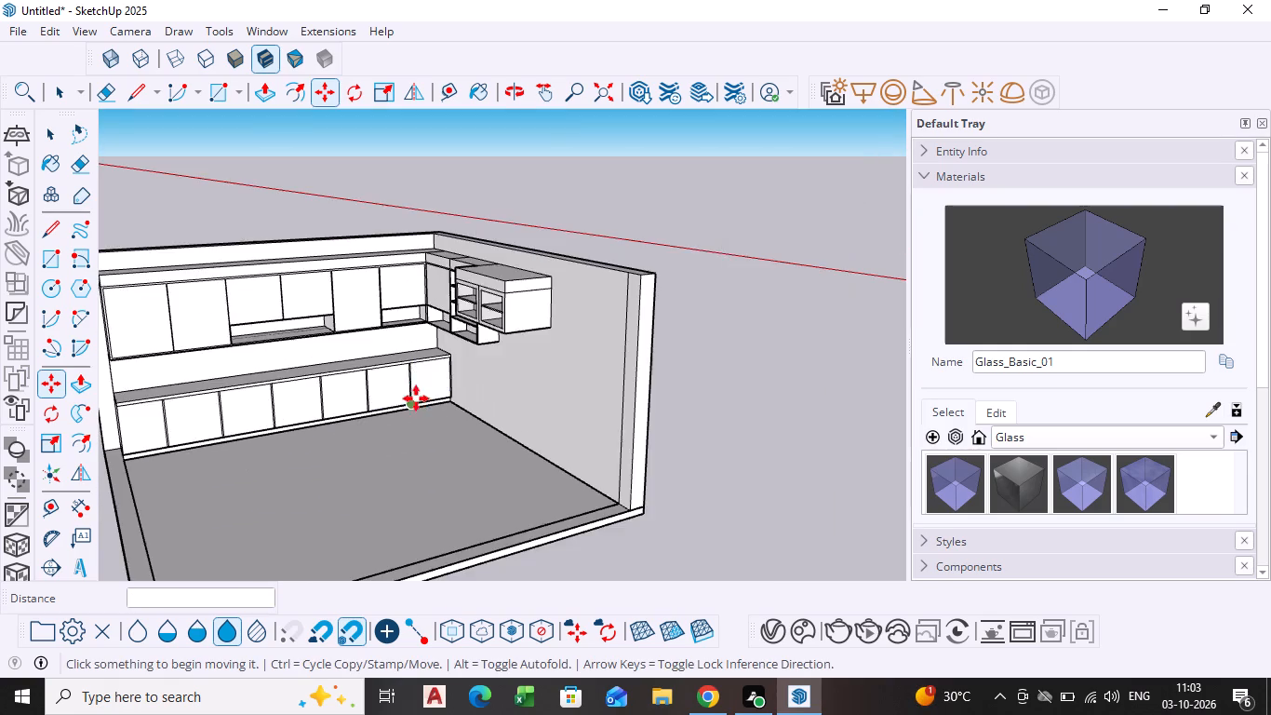
Examine the spacing of the strip lines along the counter front up to the room corner.
shift+middle_drag(415, 398, 526, 371)
shift+scroll(415, 398, down, 1)
scroll(511, 379, up, 6)
middle_drag(521, 374, 368, 351)
scroll(571, 321, up, 6)
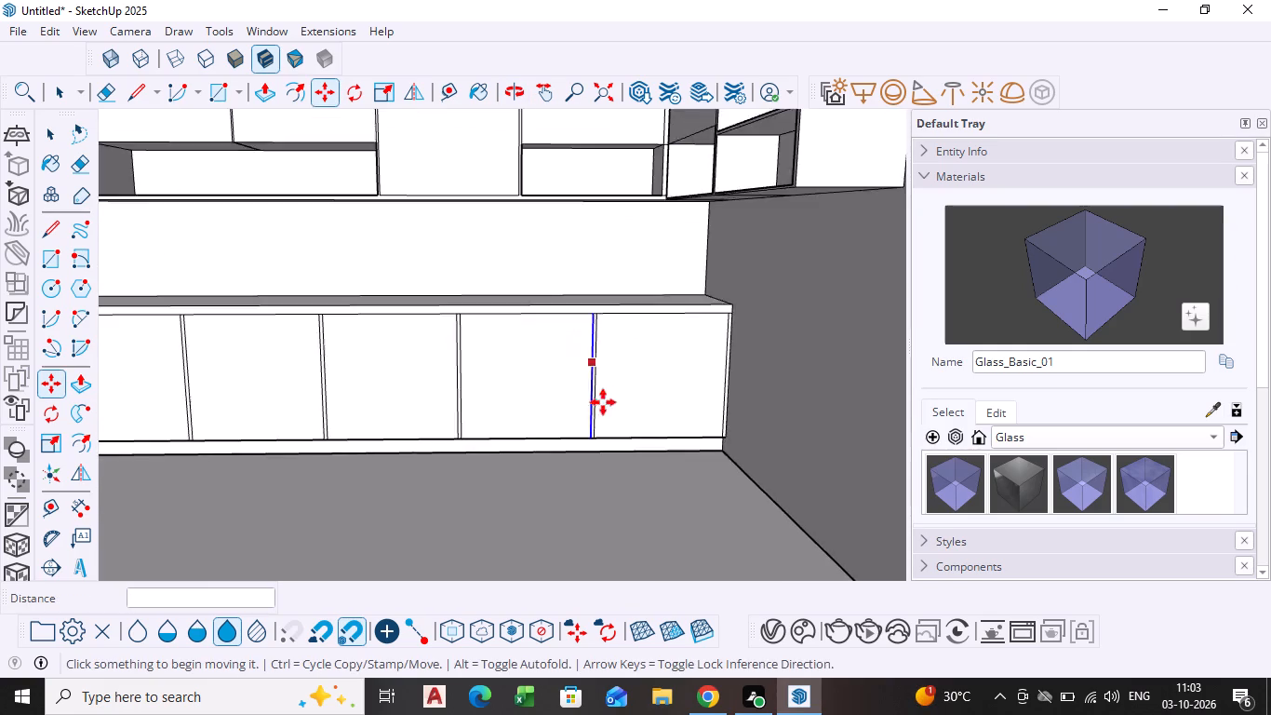
scroll(603, 402, up, 4)
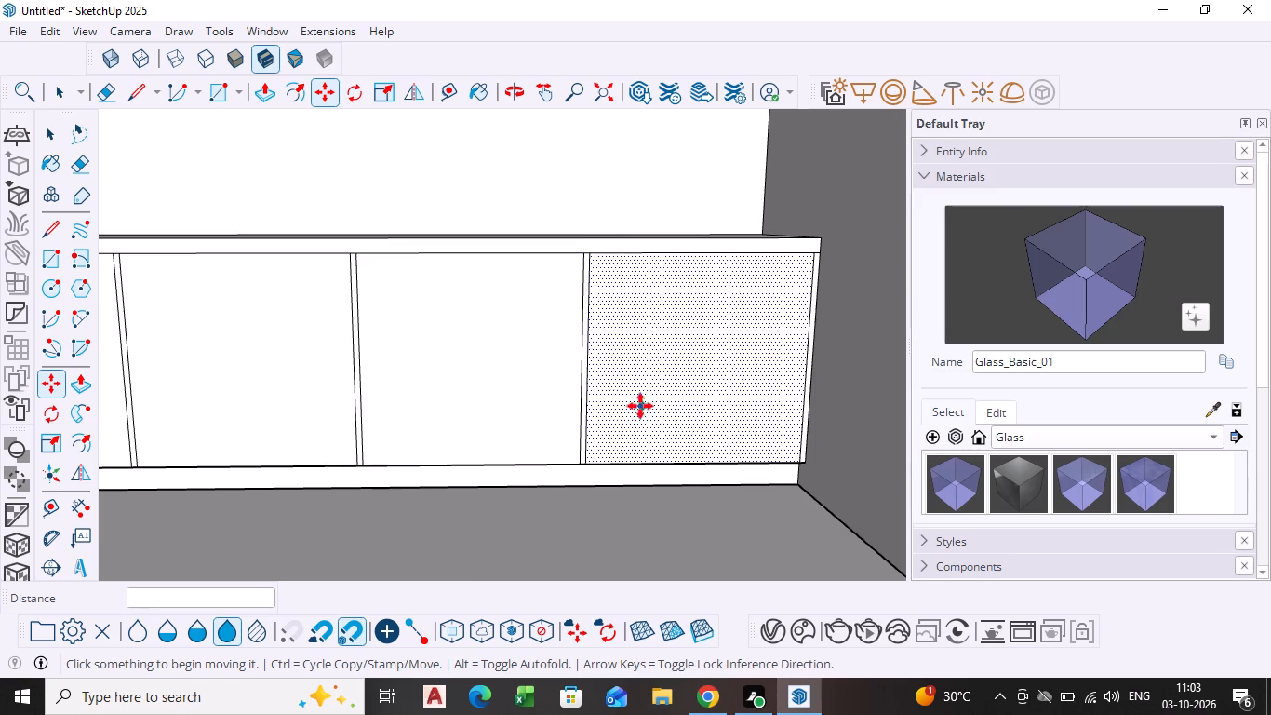
scroll(501, 324, down, 14)
middle_drag(582, 440, 662, 445)
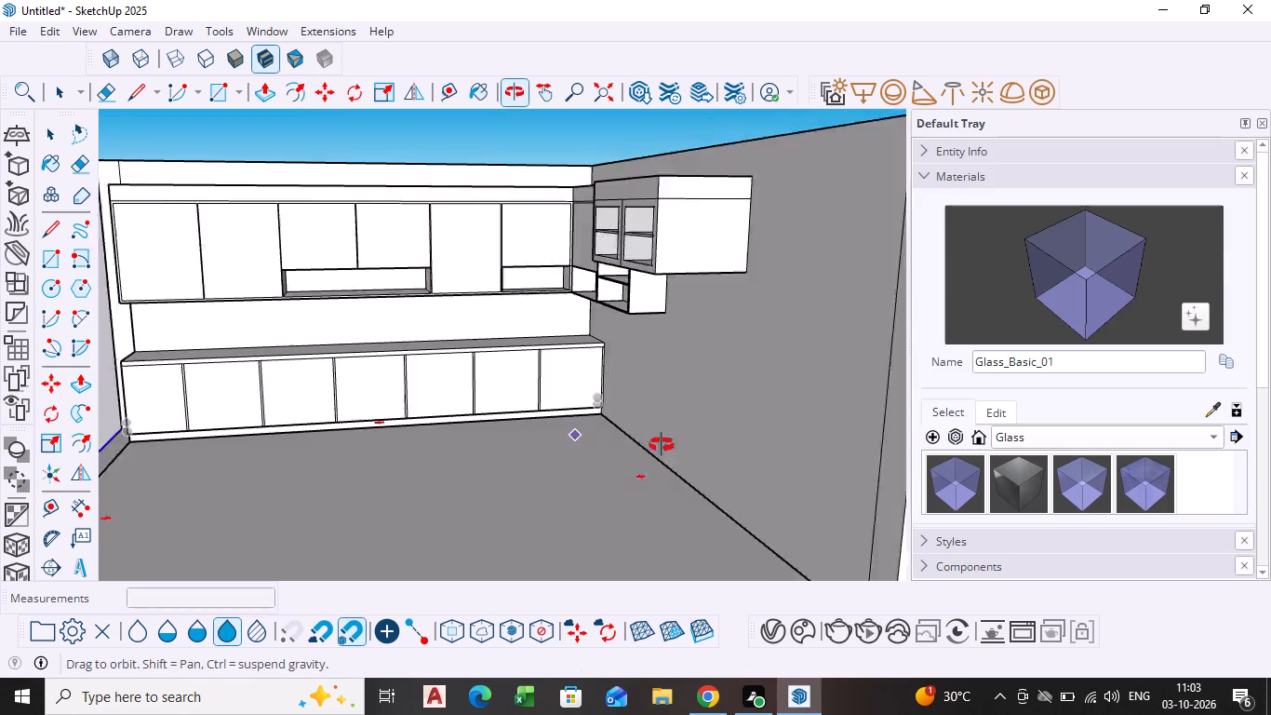
middle_drag(662, 445, 736, 438)
scroll(736, 438, up, 1)
key(space)
scroll(581, 352, up, 4)
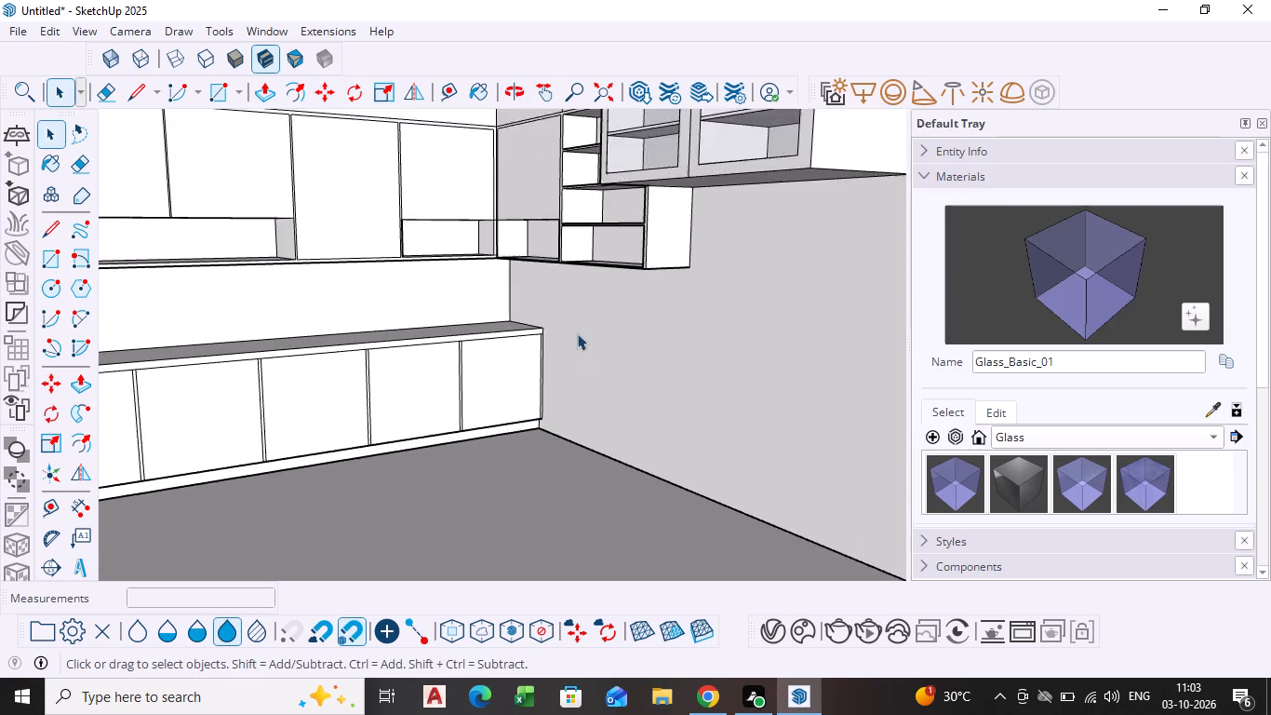
scroll(577, 333, up, 10)
scroll(510, 362, down, 13)
Copy the vertical edge at the counter front's outer end inward about 1 1/16" to form an end strip.
shift+middle_drag(259, 309, 280, 306)
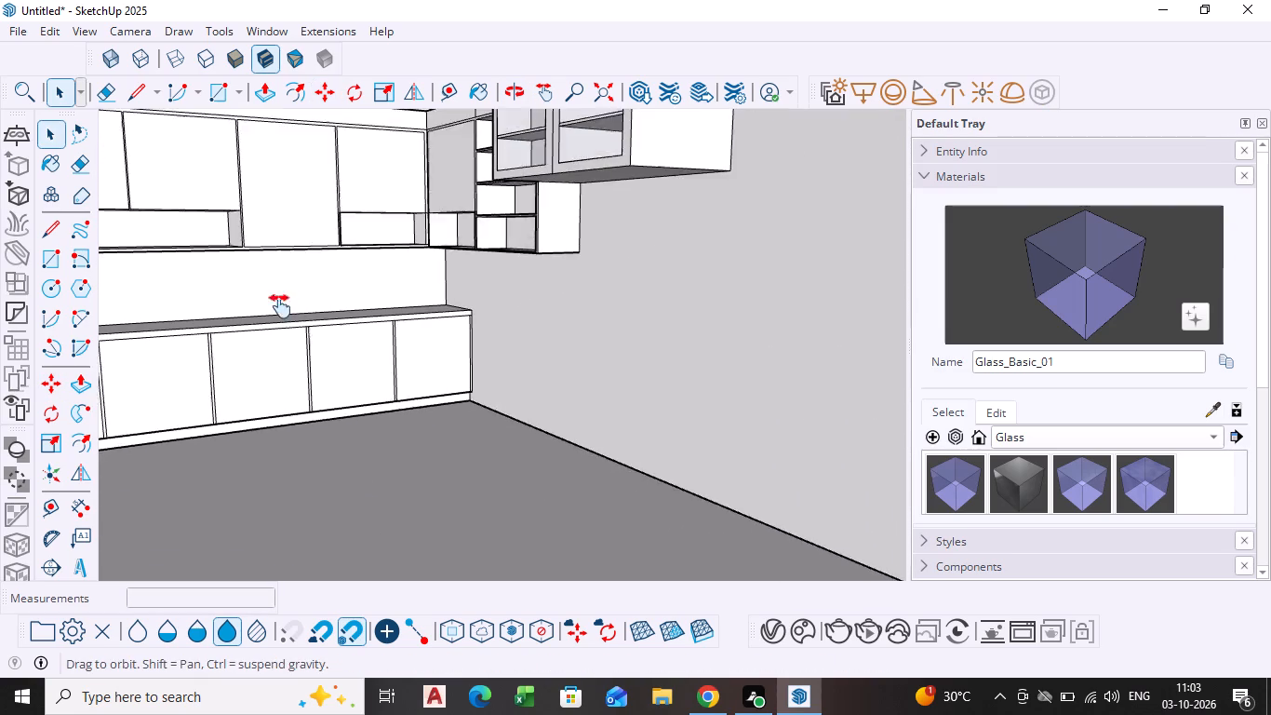
shift+middle_drag(280, 306, 858, 309)
scroll(649, 426, up, 7)
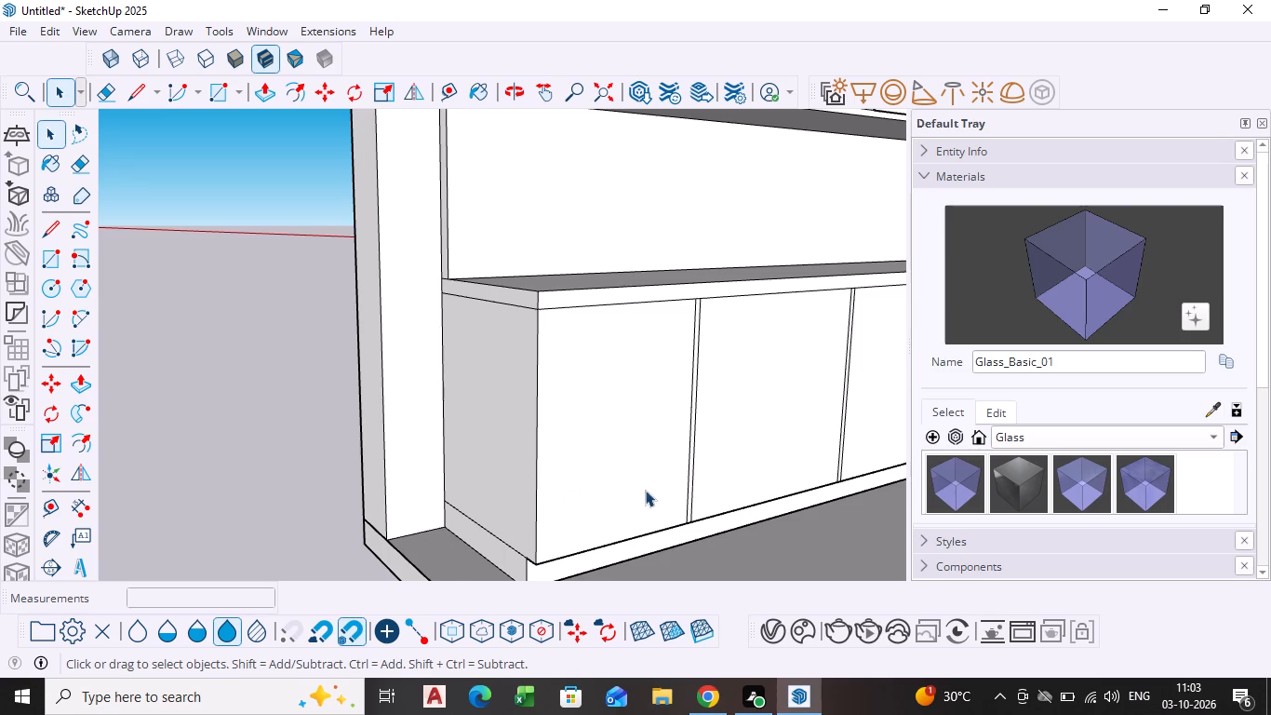
scroll(531, 539, up, 1)
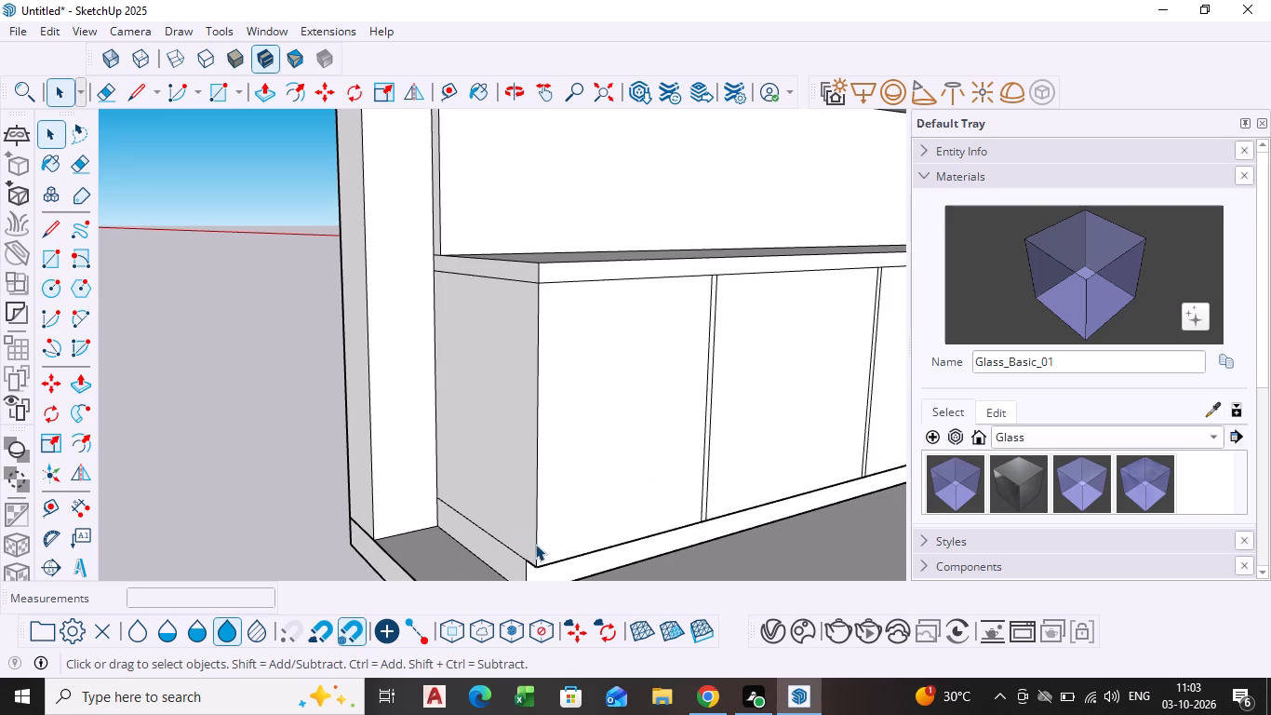
click(535, 544)
key(m)
scroll(569, 604, up, 5)
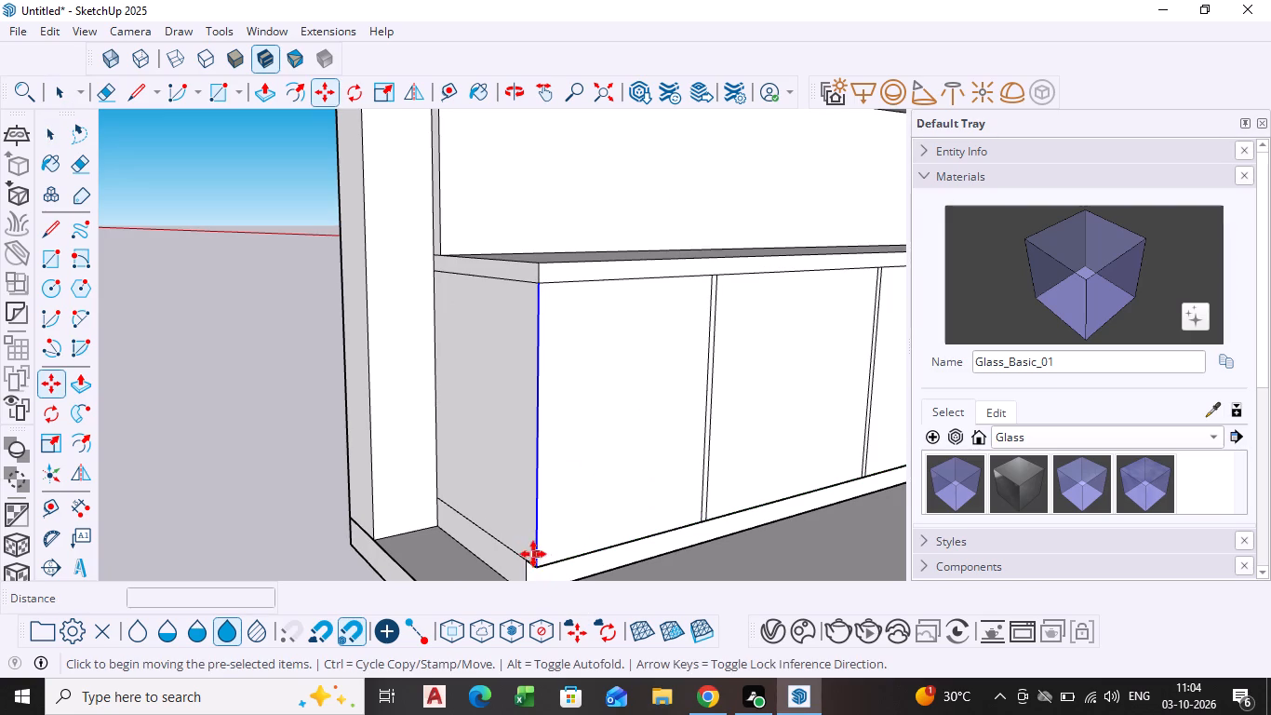
click(533, 562)
scroll(544, 559, up, 3)
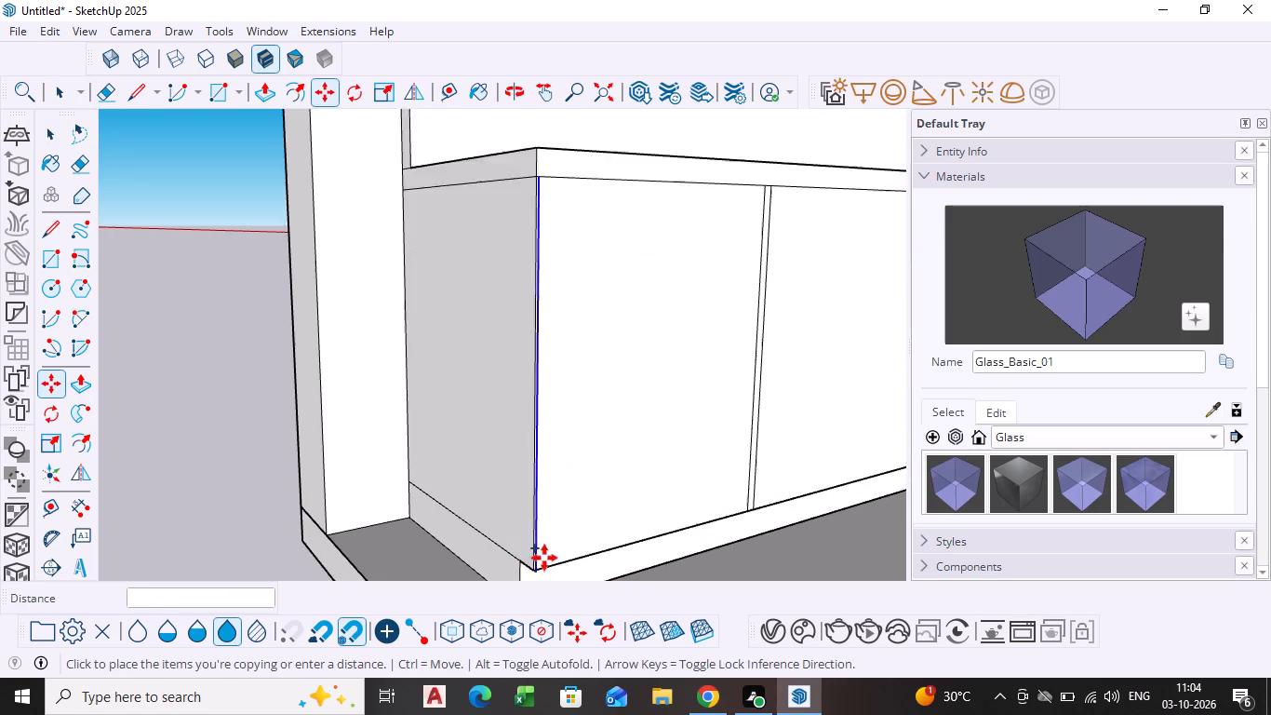
scroll(544, 558, up, 6)
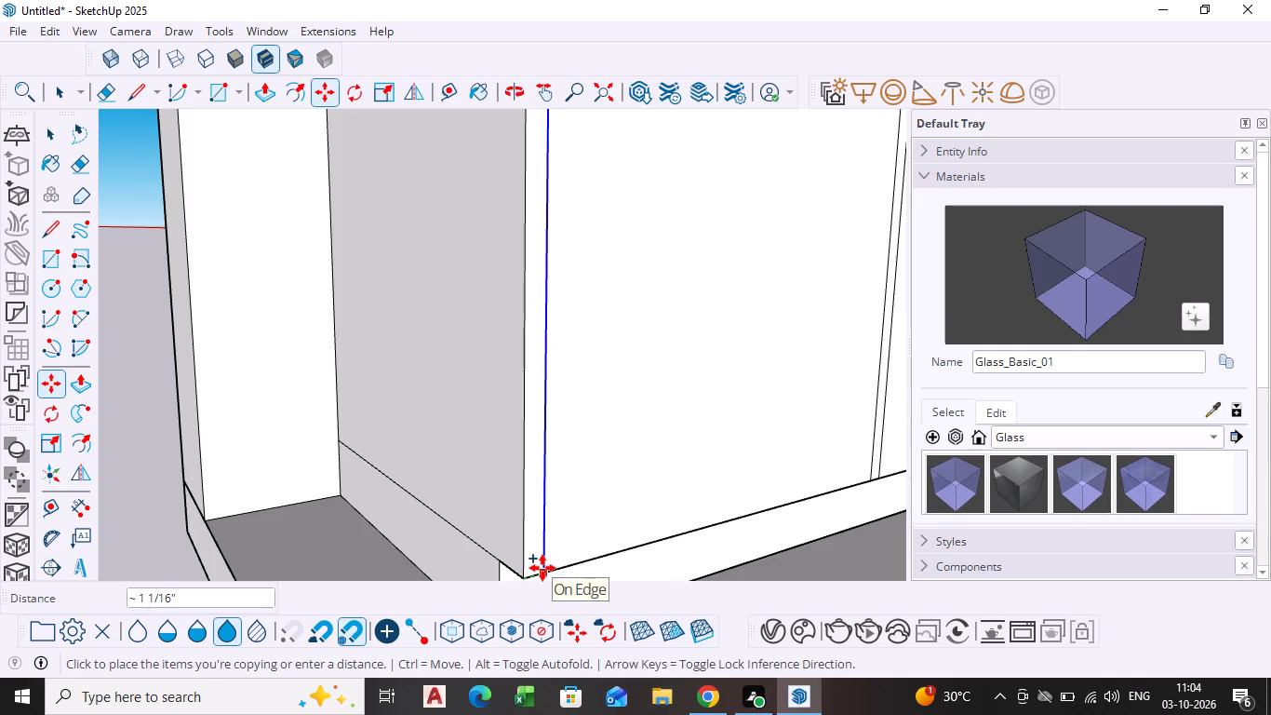
scroll(542, 568, down, 2)
middle_drag(542, 568, 517, 448)
click(516, 457)
key(space)
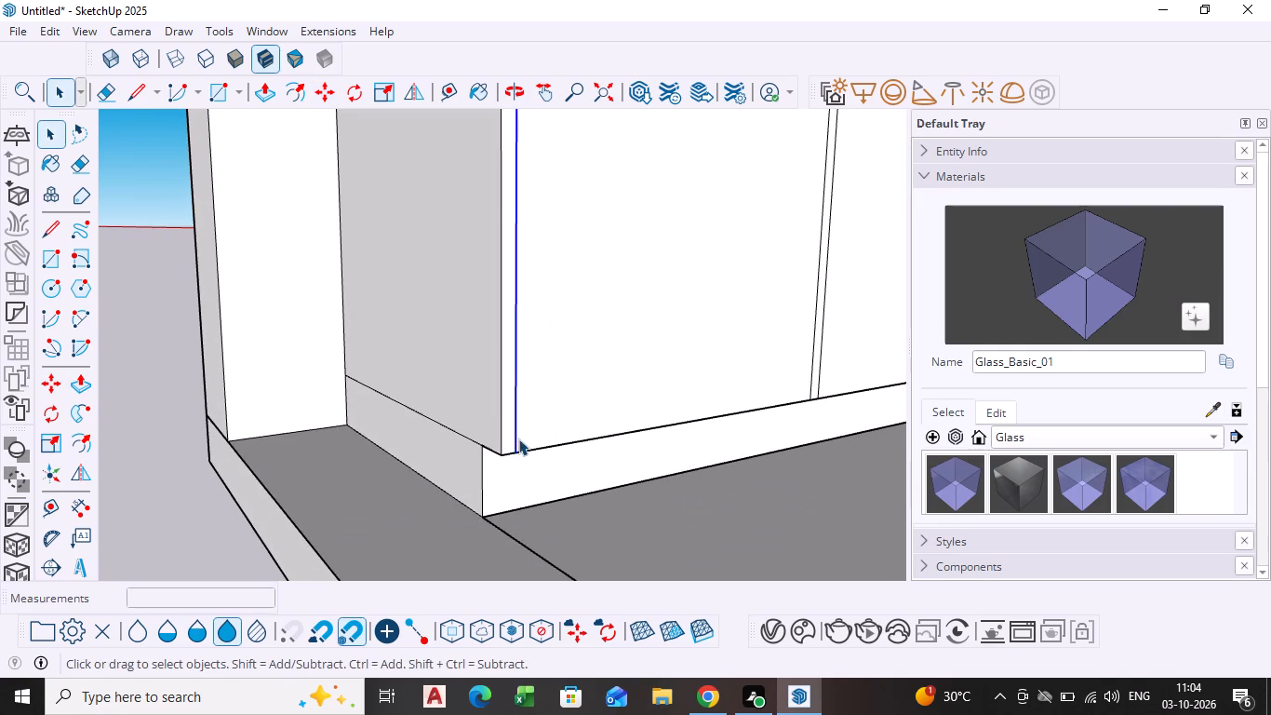
Push the narrow strip face at the counter's outer end slightly back behind the panel fronts.
click(509, 435)
scroll(534, 381, down, 1)
middle_drag(534, 381, 534, 480)
scroll(557, 382, down, 4)
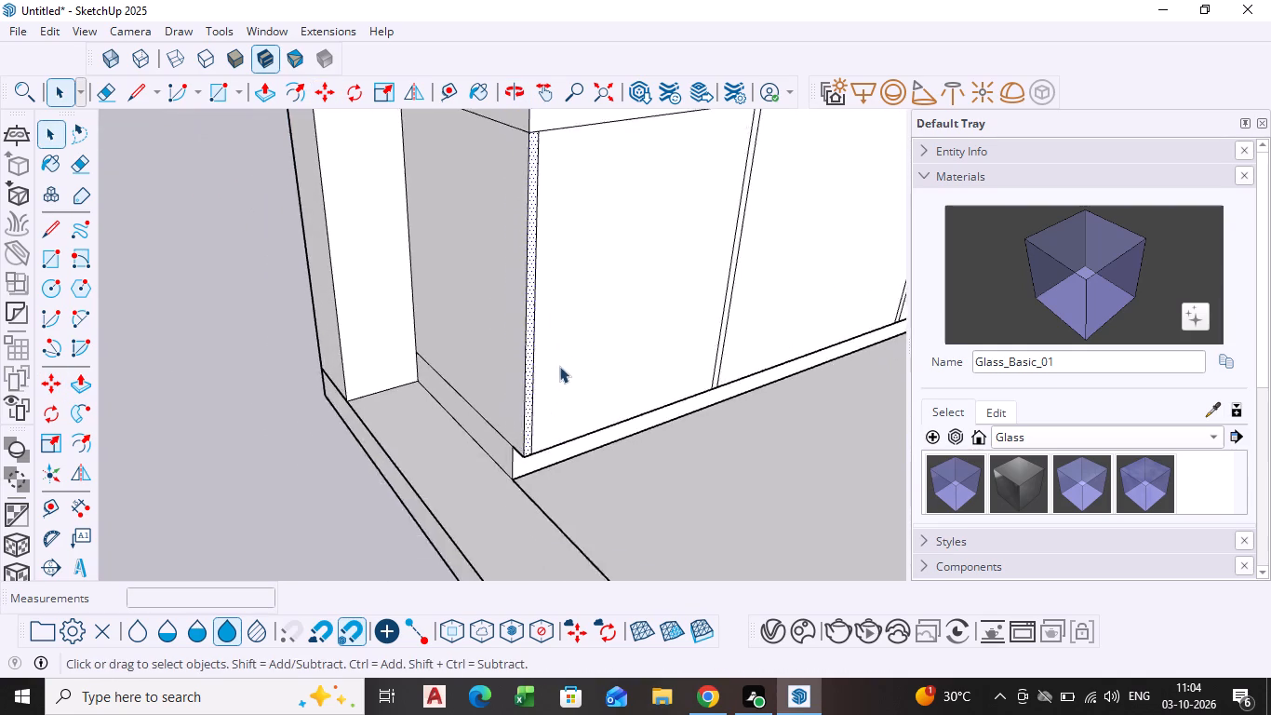
scroll(559, 366, down, 2)
shift+middle_drag(558, 367, 541, 439)
key(p)
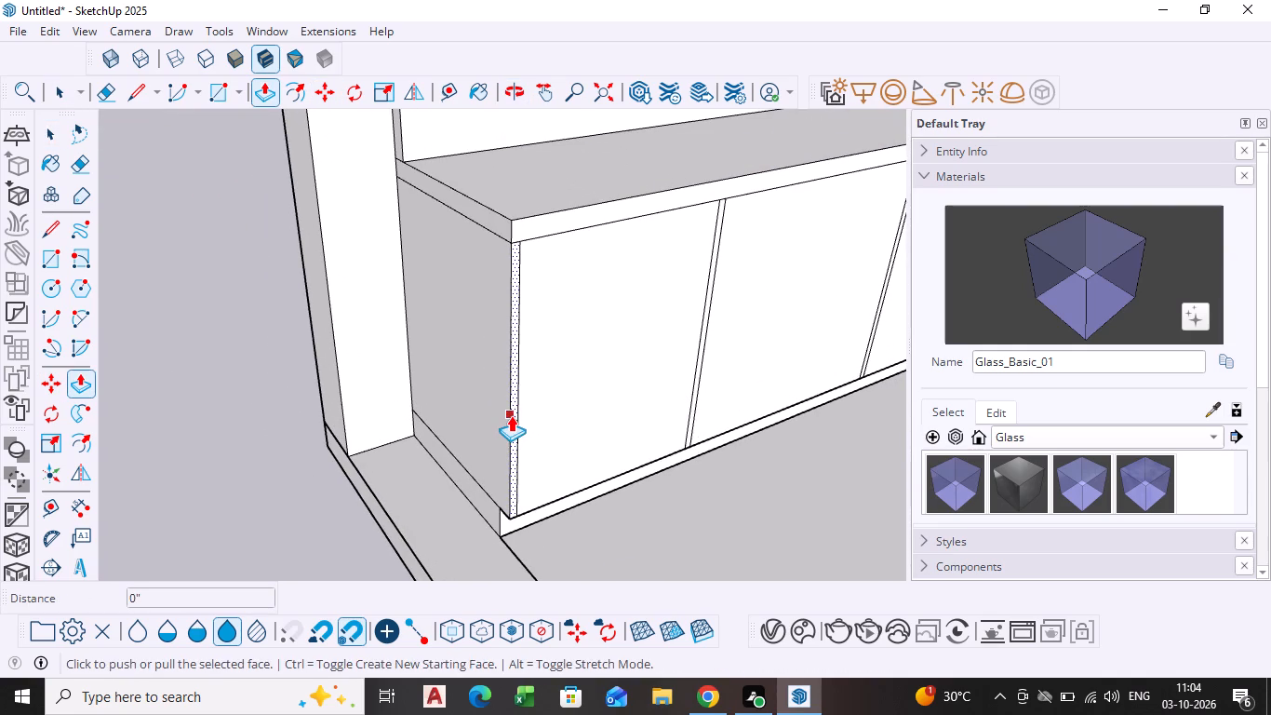
click(511, 415)
click(506, 411)
key(space)
click(314, 405)
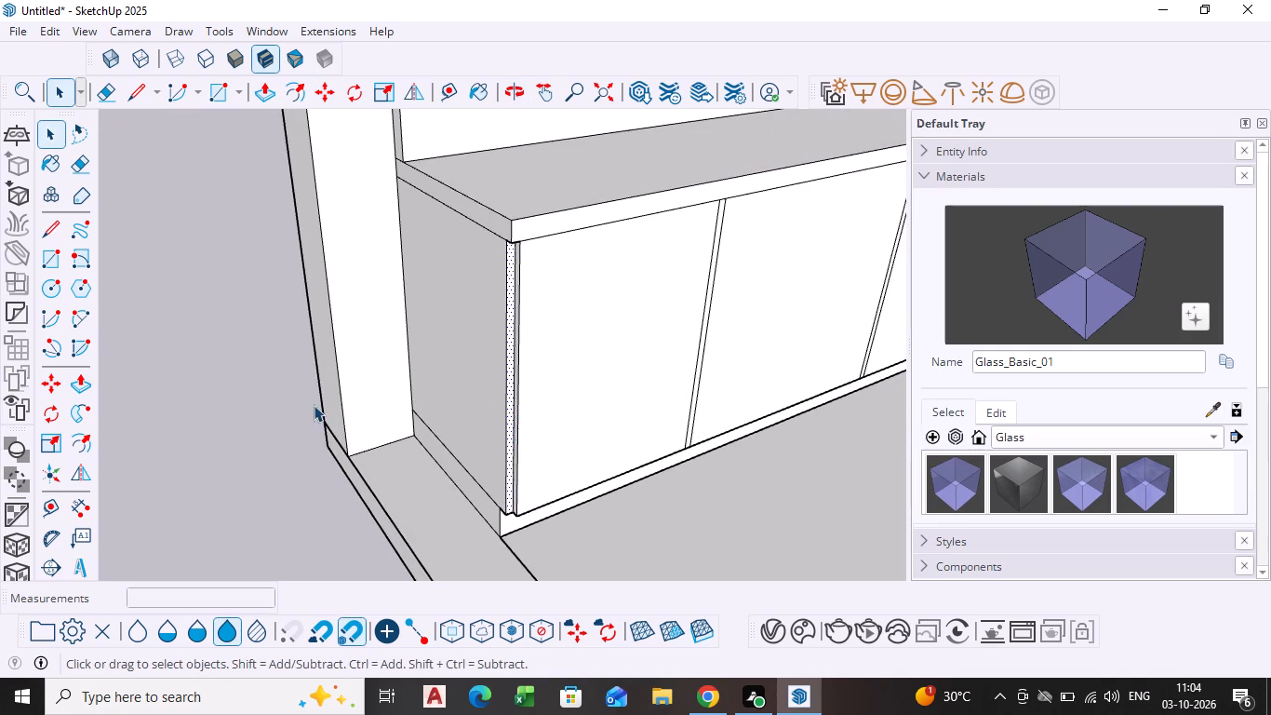
Examine the divided counter front from its outer end to the room corner.
scroll(651, 426, down, 7)
middle_drag(662, 426, 537, 342)
scroll(638, 429, down, 5)
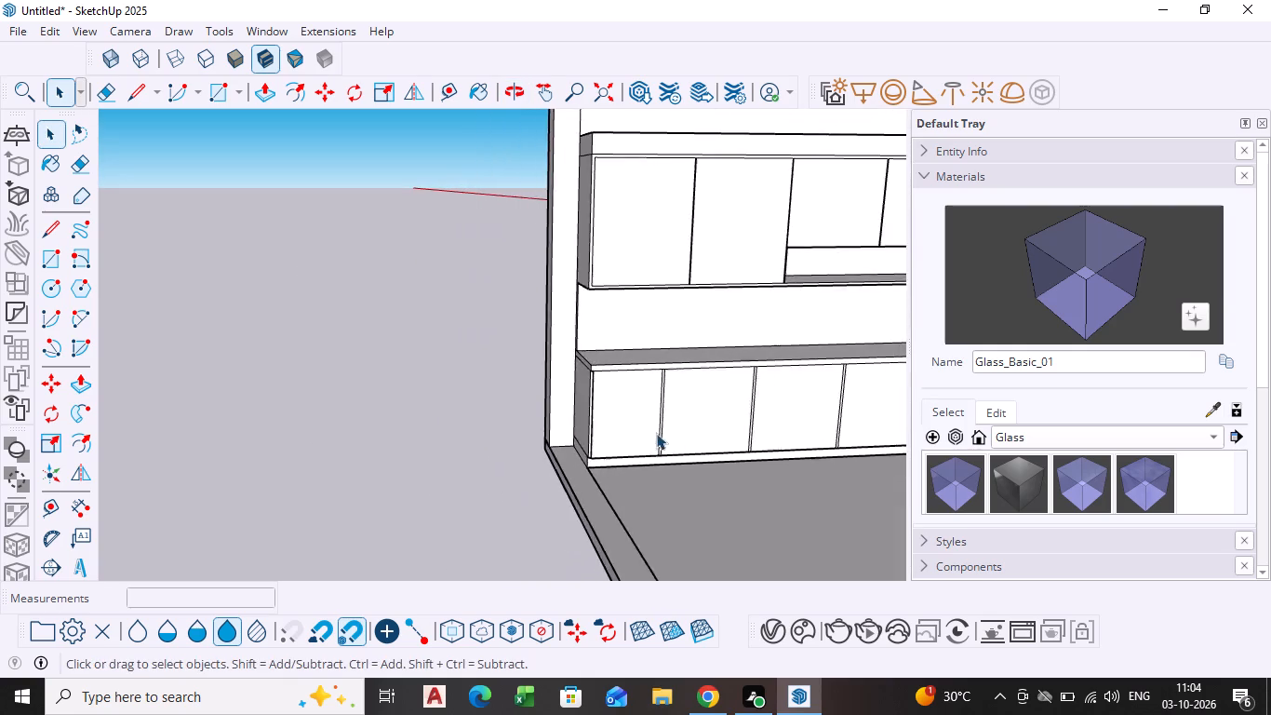
scroll(656, 433, down, 3)
shift+middle_drag(661, 427, 249, 334)
middle_click(692, 320)
scroll(700, 324, up, 2)
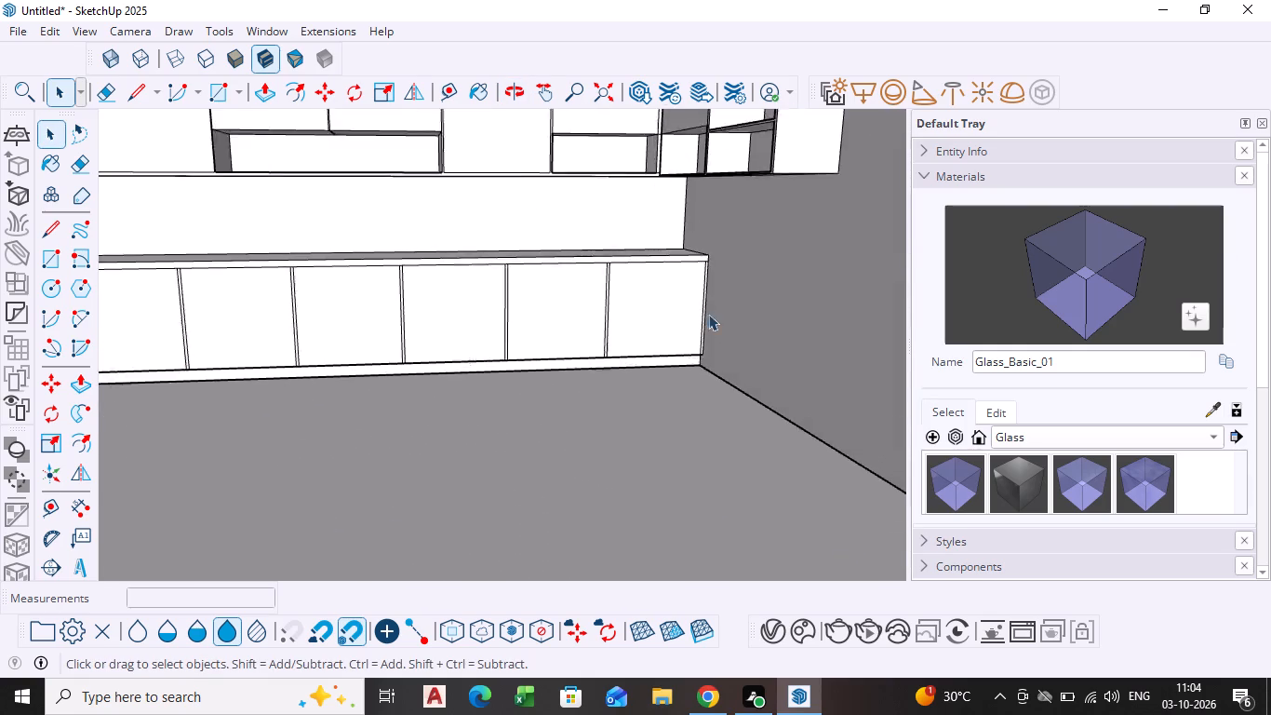
scroll(708, 314, up, 16)
scroll(691, 372, up, 5)
scroll(691, 372, down, 5)
scroll(691, 376, down, 20)
scroll(691, 376, down, 4)
shift+middle_drag(488, 383, 495, 384)
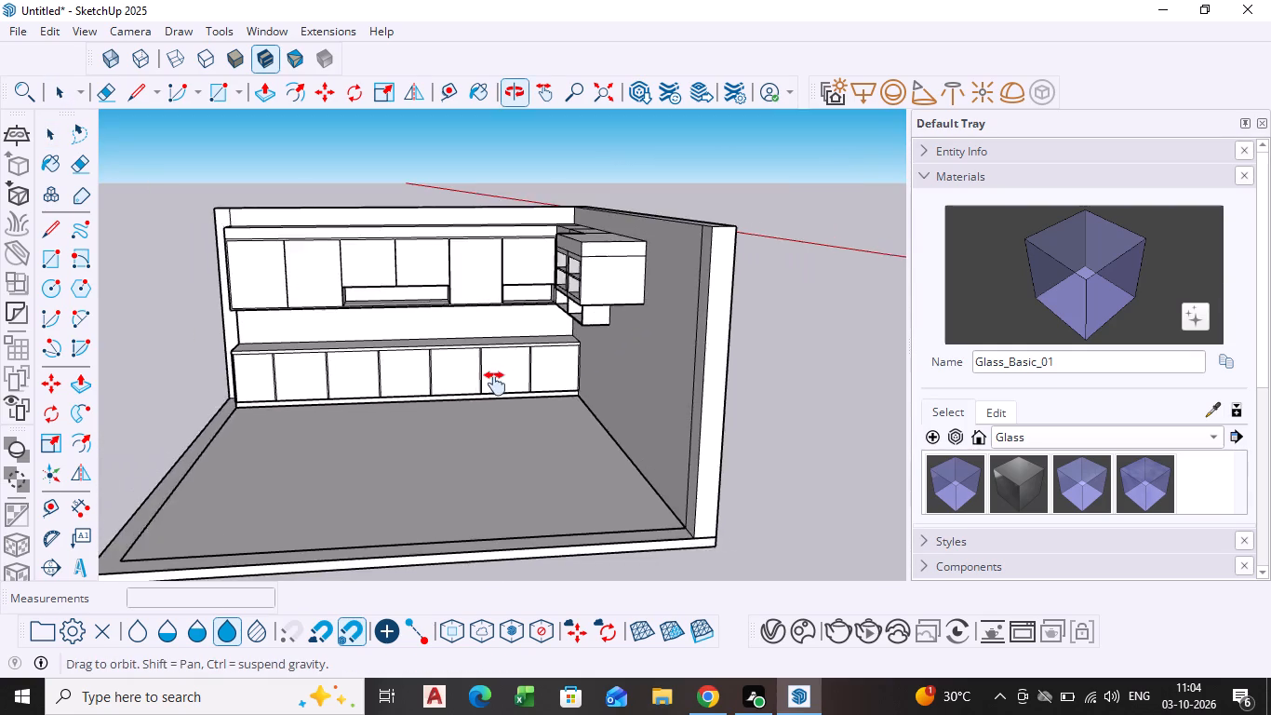
Draw a rectangle about 2' 8" by 3' 2 3/4" on the side wall, starting at the countertop's front corner.
shift+middle_drag(495, 384, 594, 392)
middle_drag(391, 437, 613, 434)
scroll(608, 373, up, 4)
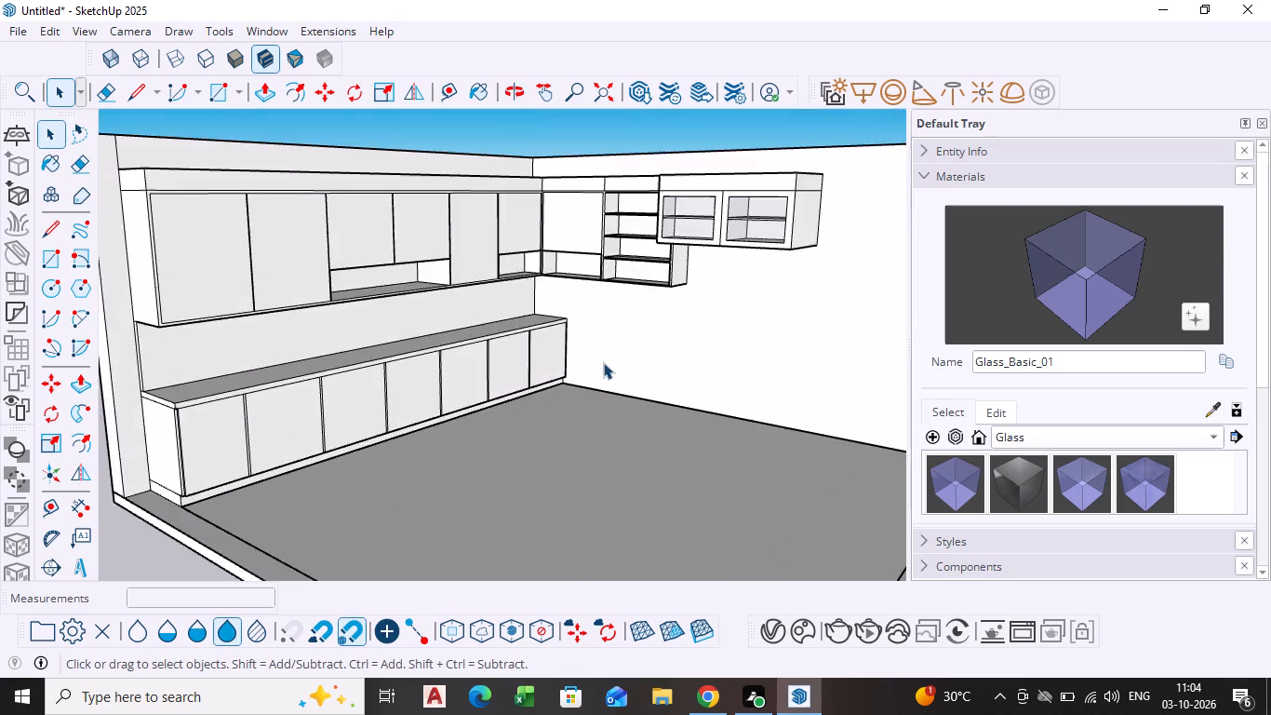
scroll(603, 362, up, 3)
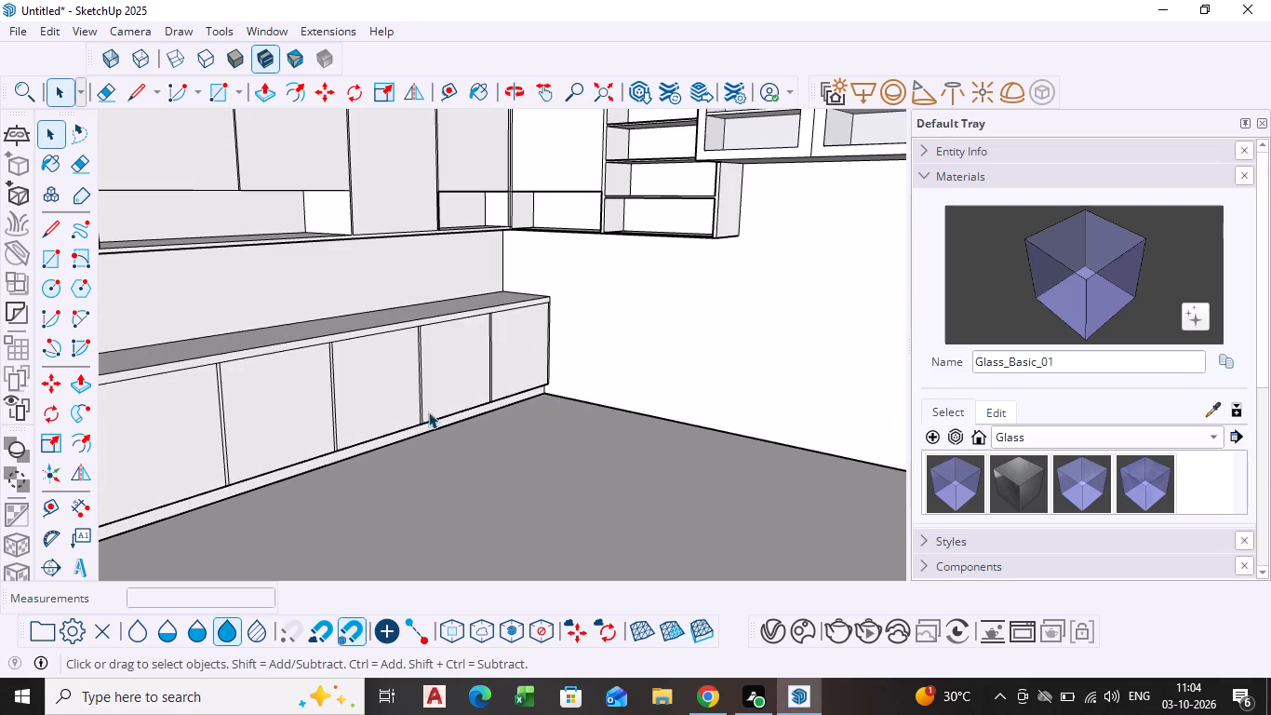
key(r)
scroll(455, 361, up, 4)
scroll(620, 308, up, 3)
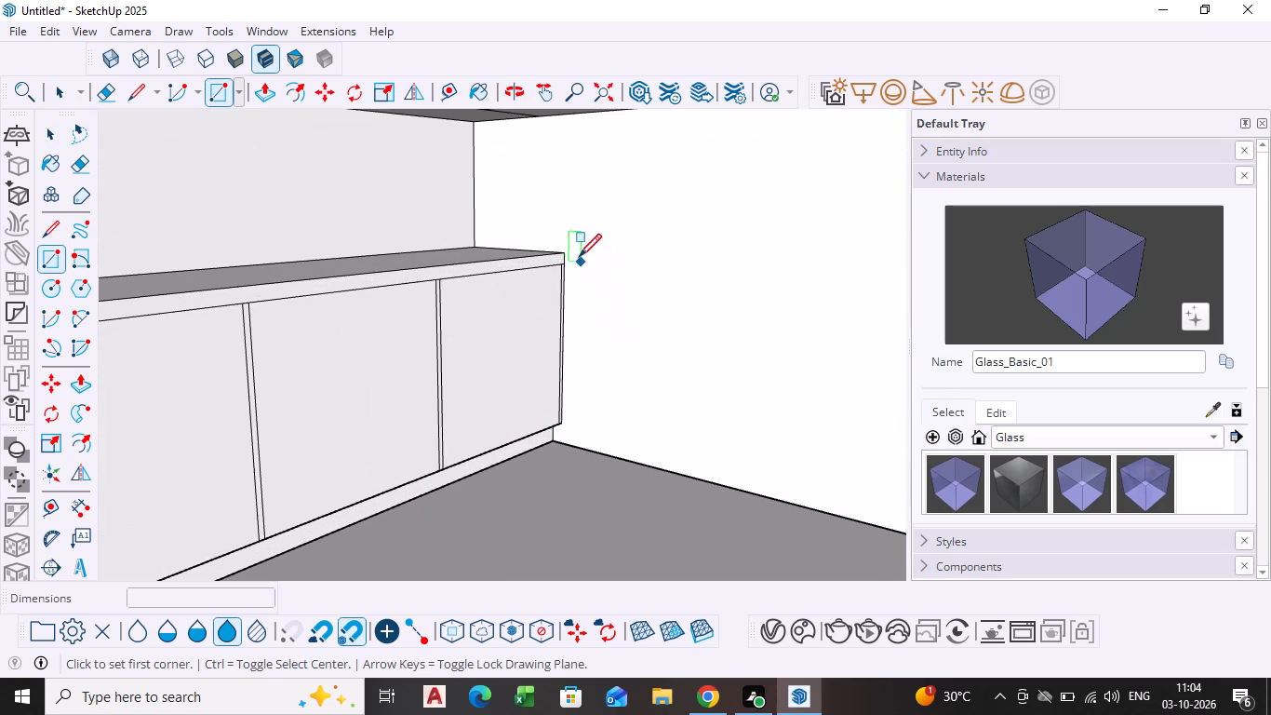
drag(568, 251, 569, 261)
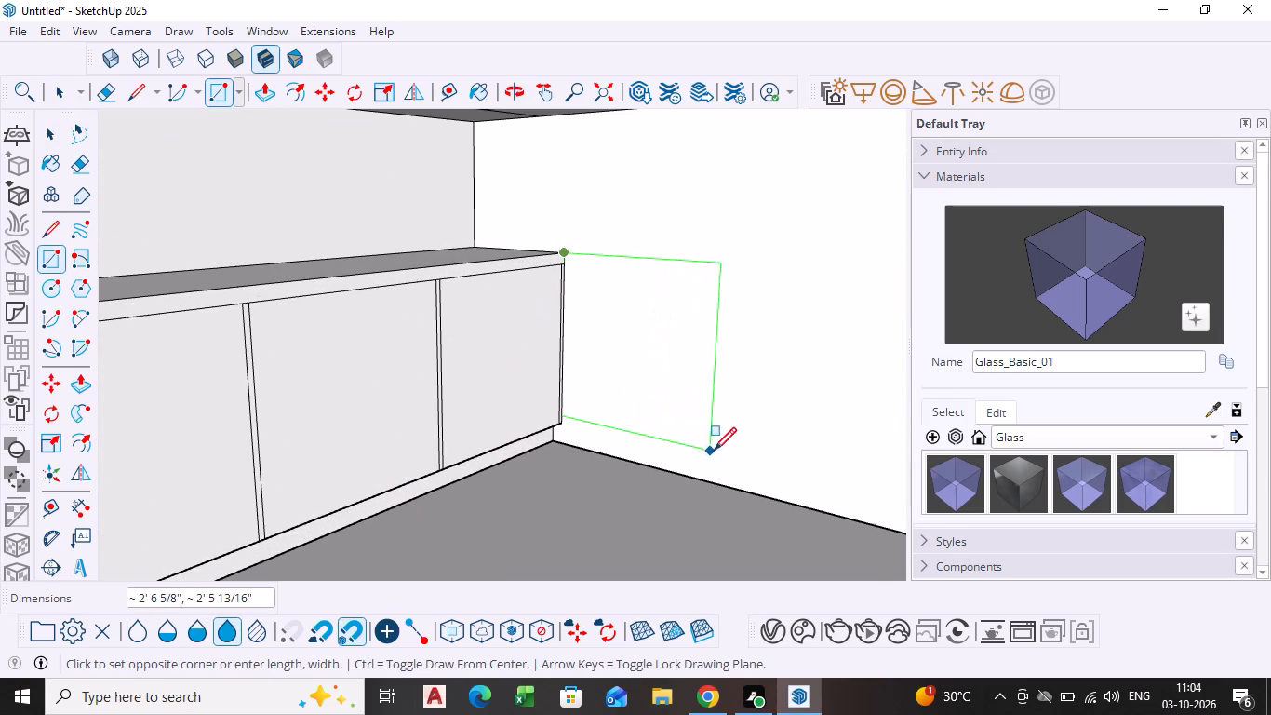
scroll(739, 466, up, 1)
shift+middle_drag(756, 465, 742, 428)
click(752, 436)
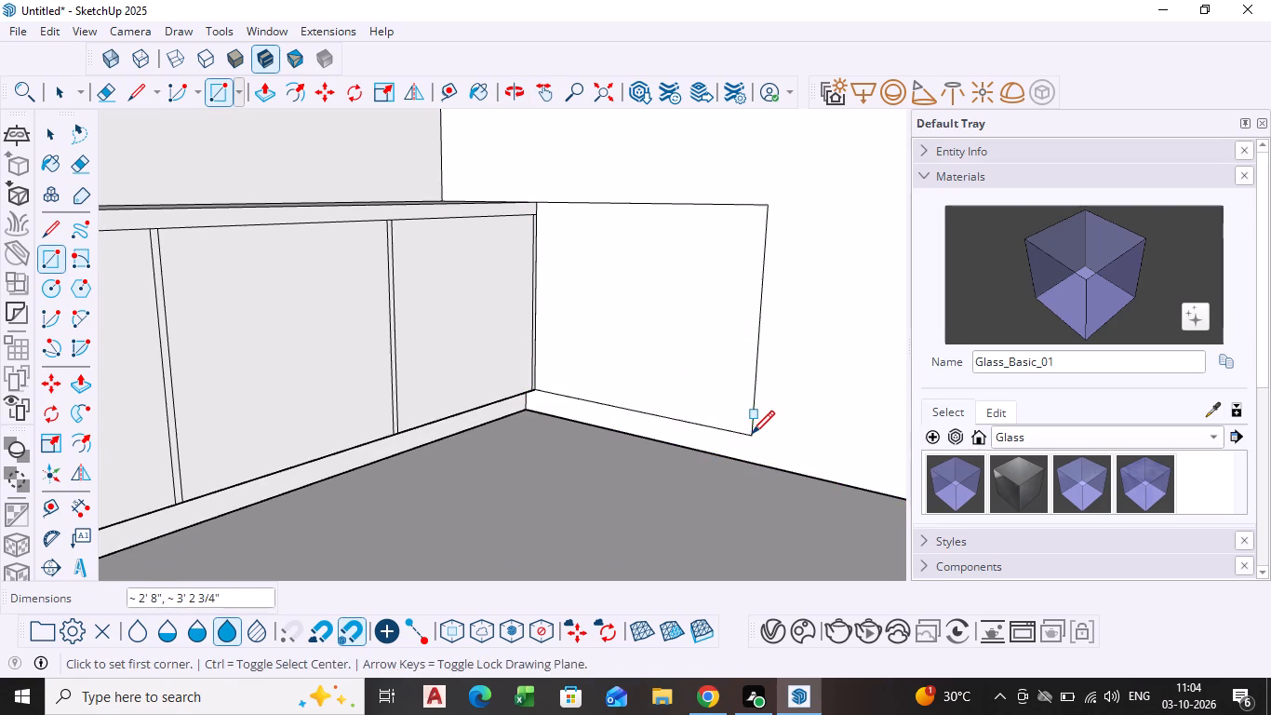
key(space)
Draw a line about 3' 2 3/4" long across the wall rectangle, level with the underside of the countertop edge.
middle_drag(611, 394, 658, 398)
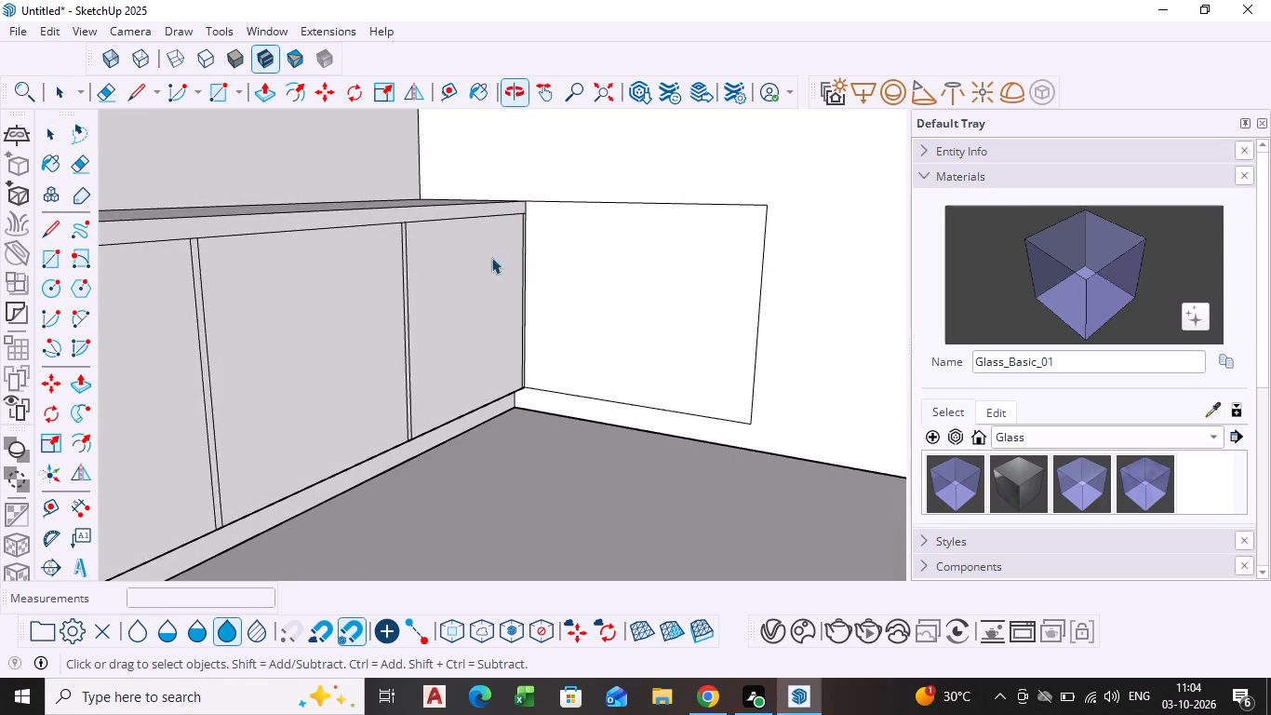
scroll(491, 257, up, 4)
key(l)
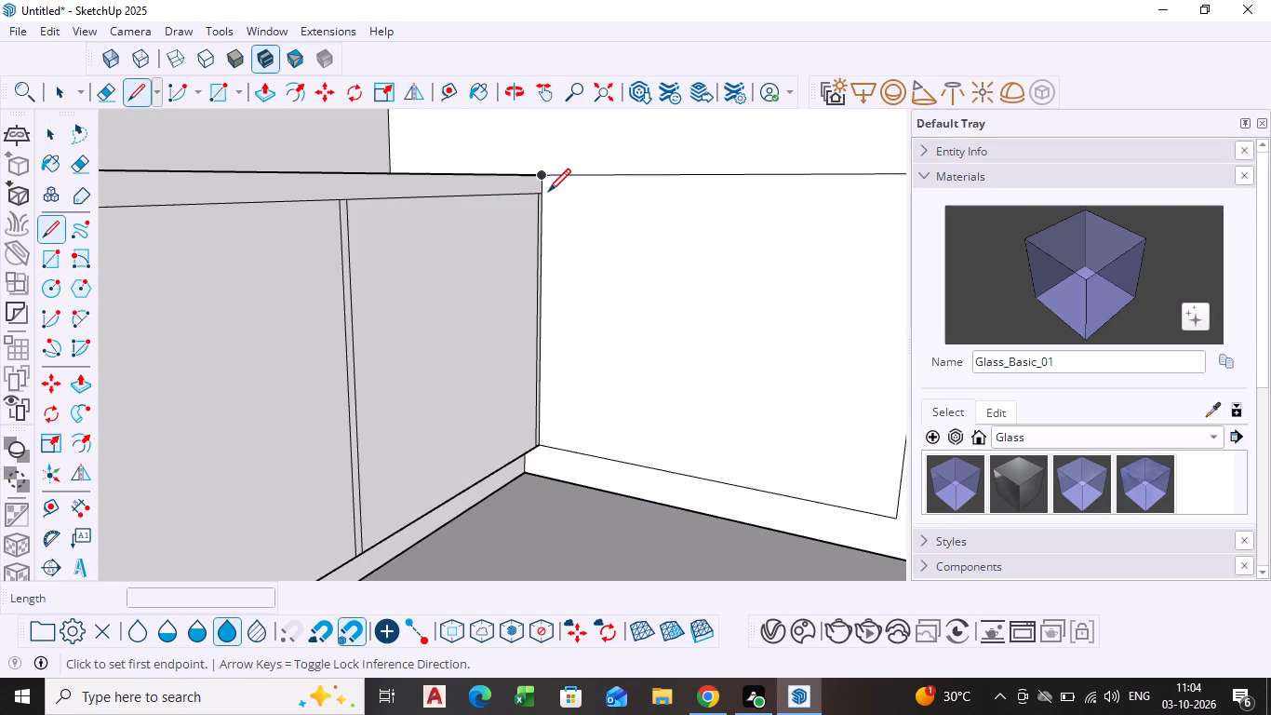
scroll(542, 201, up, 4)
click(544, 194)
scroll(625, 209, down, 4)
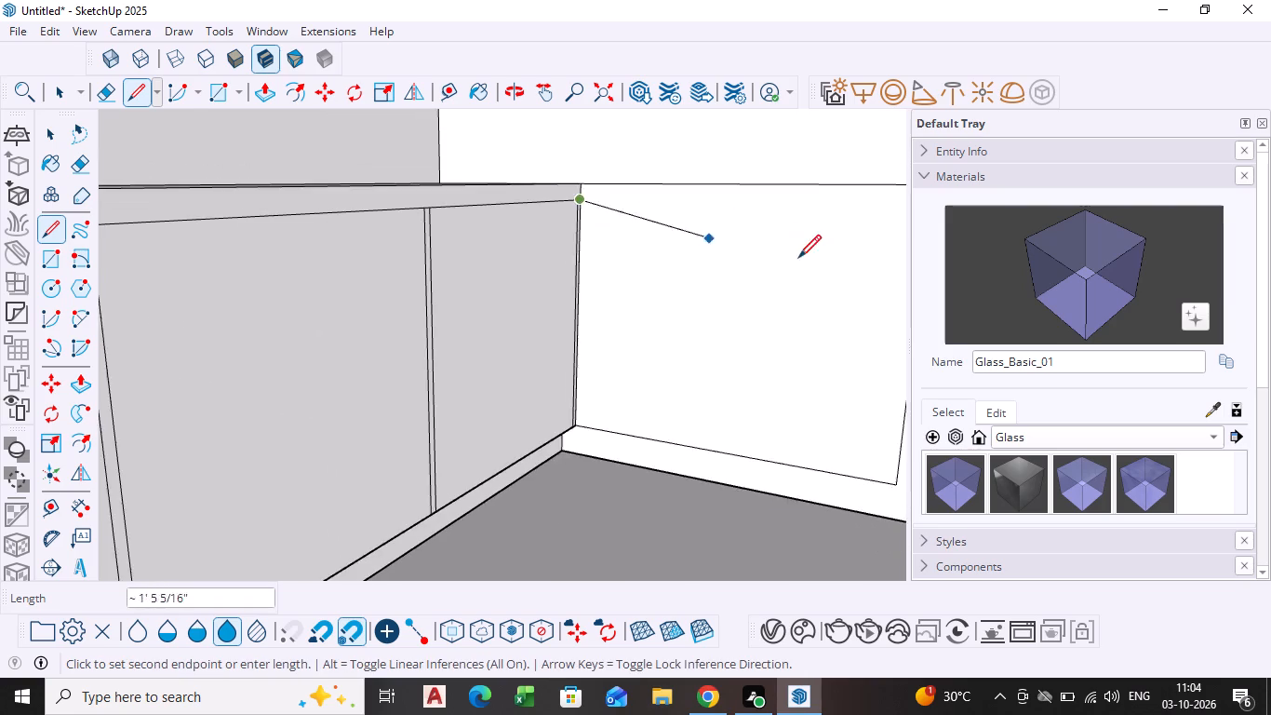
scroll(798, 260, down, 5)
shift+middle_drag(798, 249, 389, 260)
scroll(427, 244, up, 4)
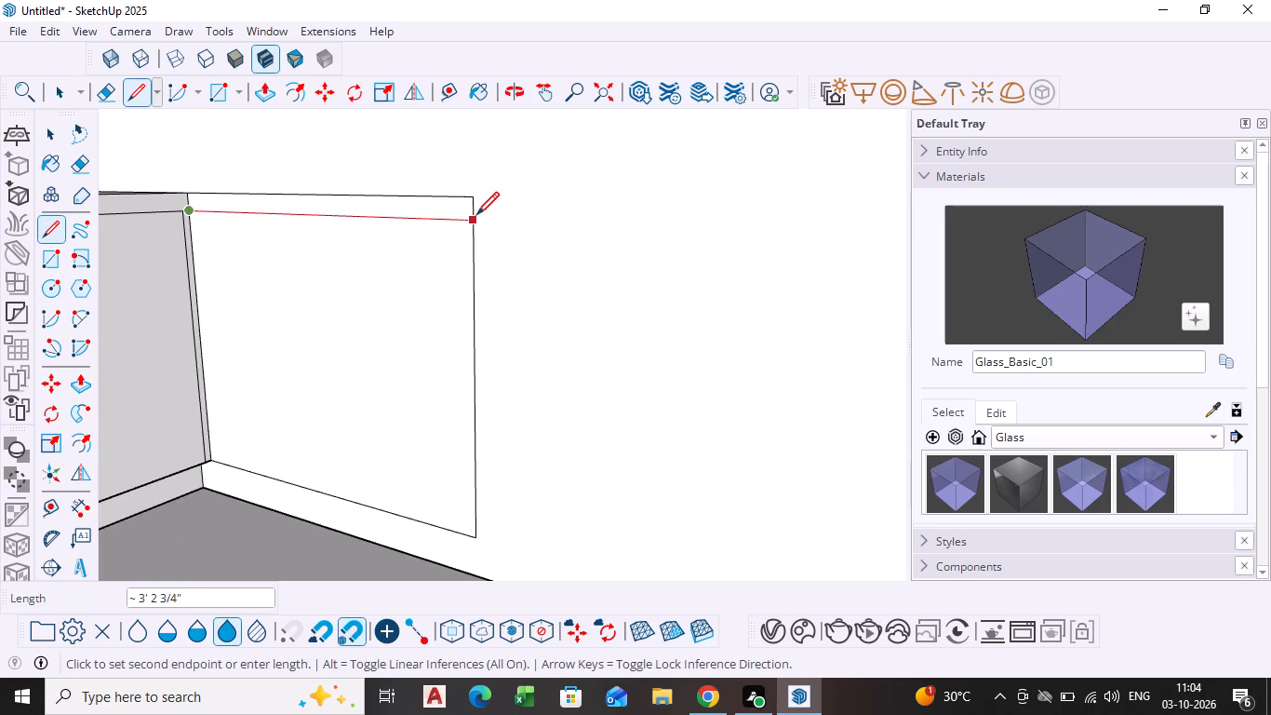
click(477, 216)
key(space)
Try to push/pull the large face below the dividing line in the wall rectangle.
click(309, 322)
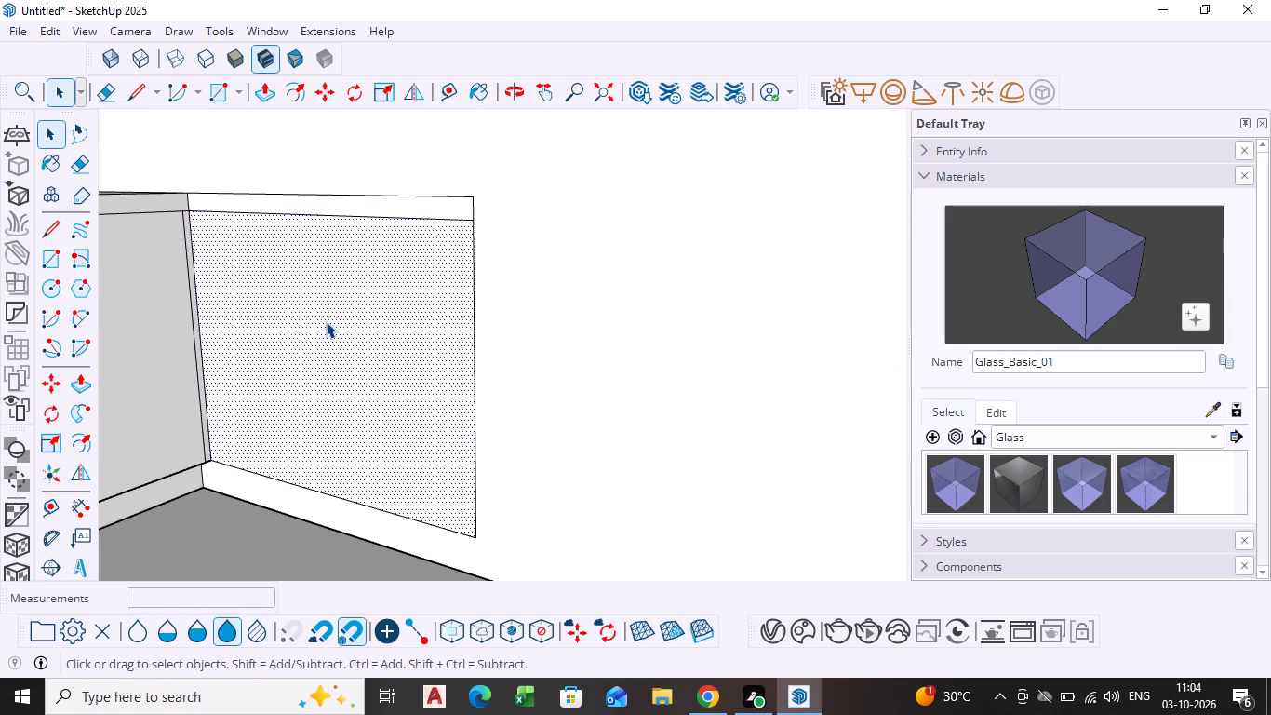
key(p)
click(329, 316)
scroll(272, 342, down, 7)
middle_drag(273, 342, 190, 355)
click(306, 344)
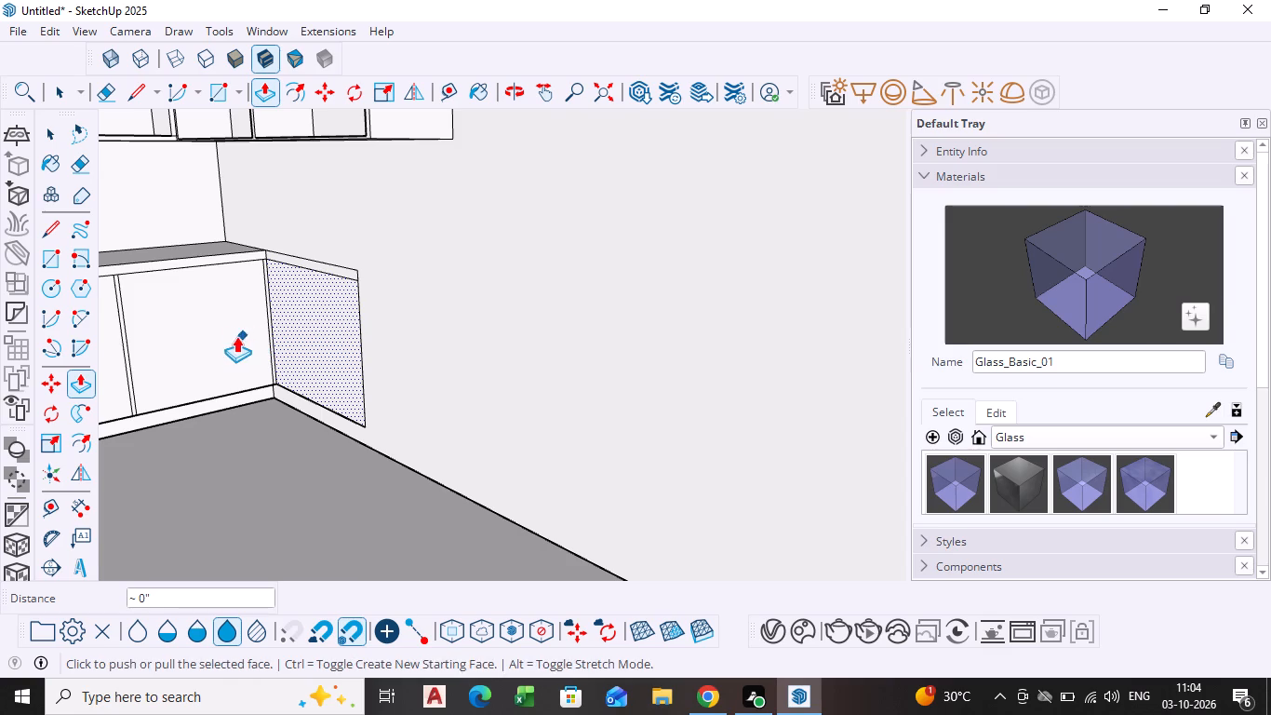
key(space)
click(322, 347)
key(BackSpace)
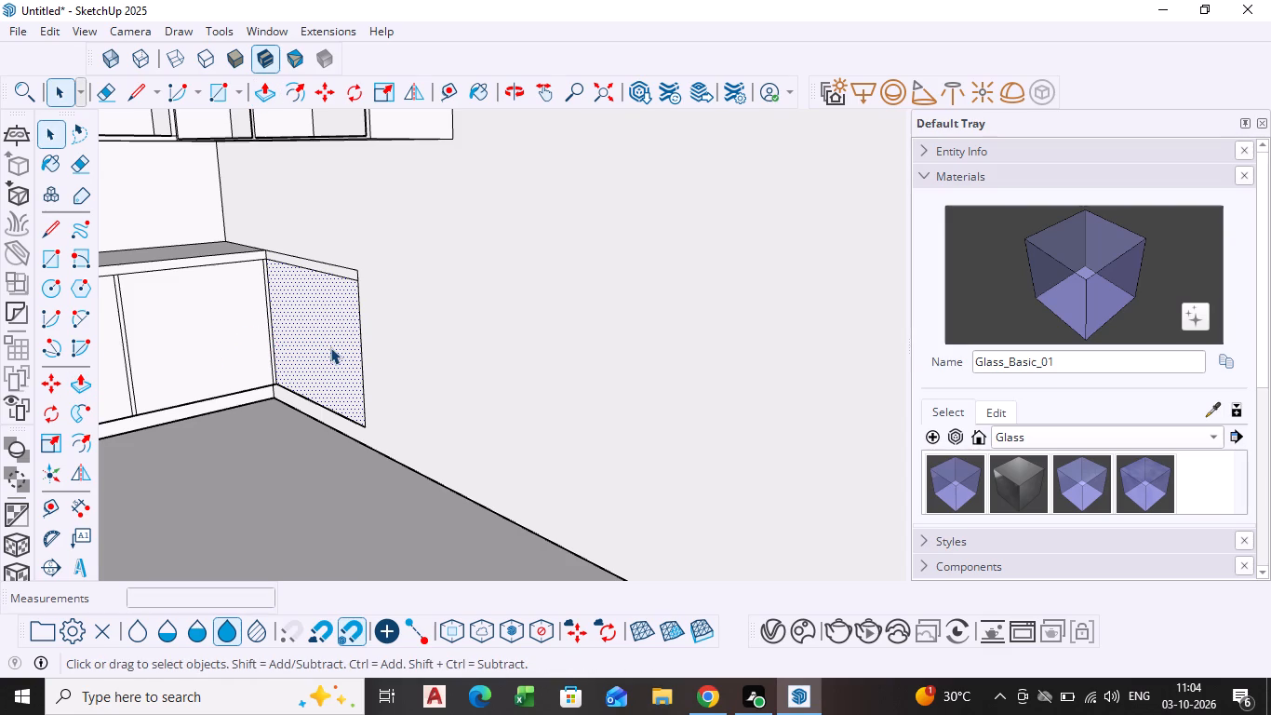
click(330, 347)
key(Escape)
Draw a vertical line from the wall rectangle's lower outer corner down to the floor edge.
middle_drag(349, 452, 515, 413)
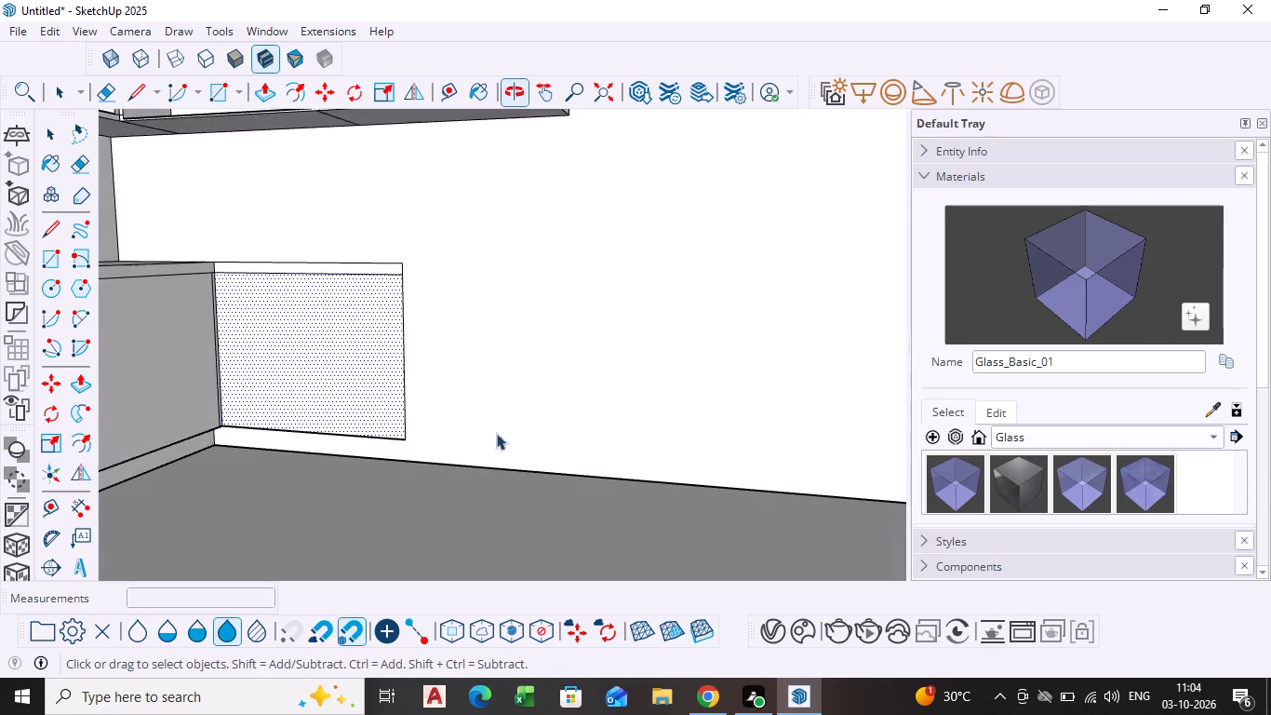
scroll(479, 449, up, 5)
key(l)
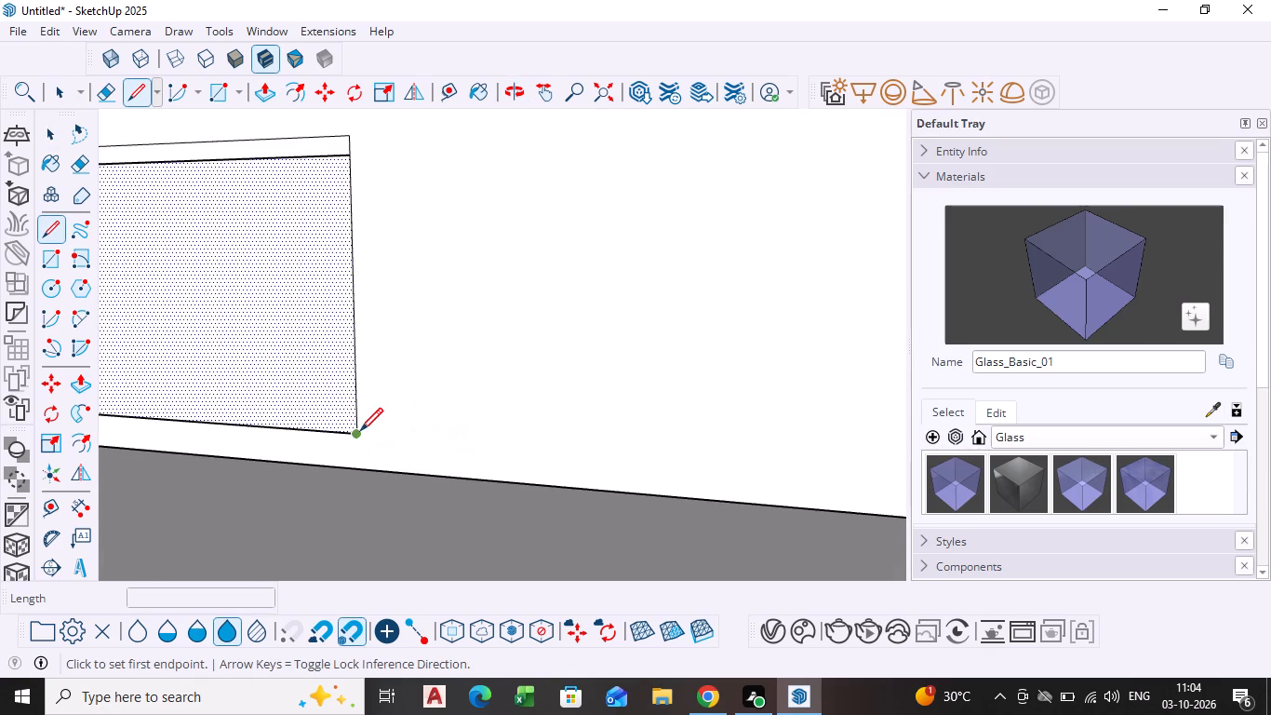
click(360, 433)
click(350, 465)
key(space)
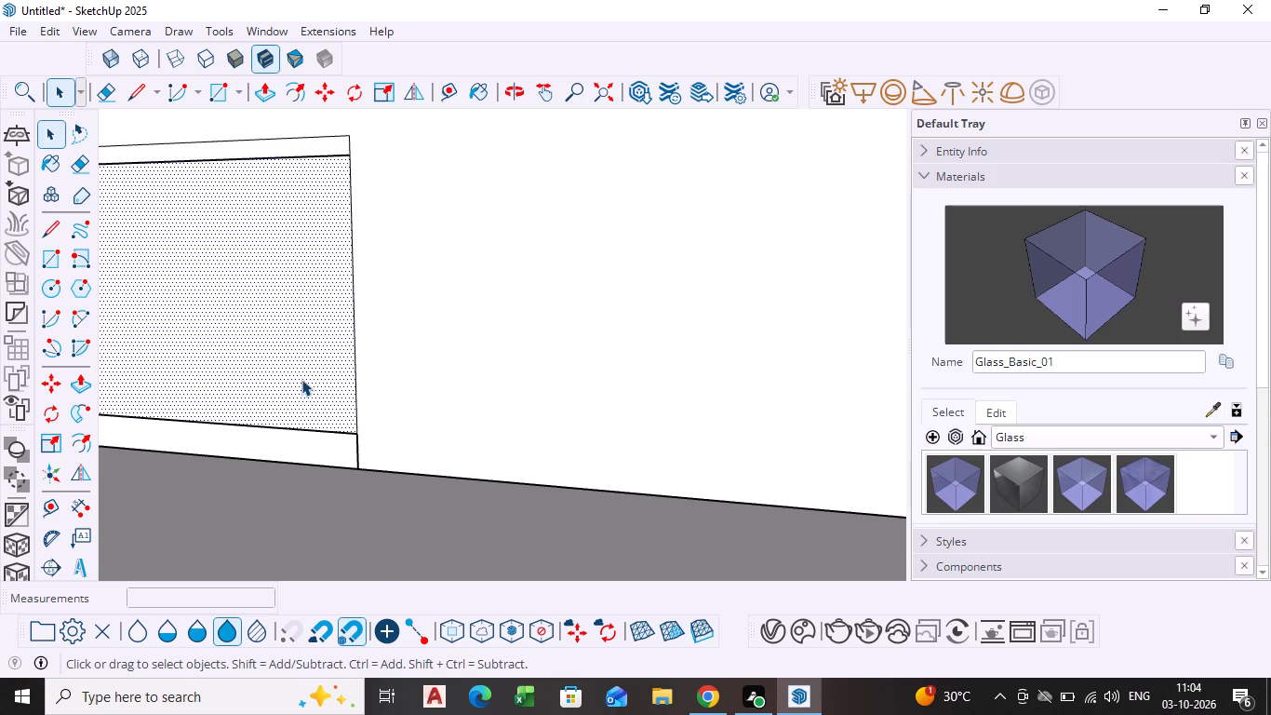
Try to push/pull the narrow base face between the wall rectangle and the floor.
click(297, 447)
key(p)
drag(297, 443, 241, 477)
scroll(288, 437, down, 9)
middle_drag(297, 440, 290, 446)
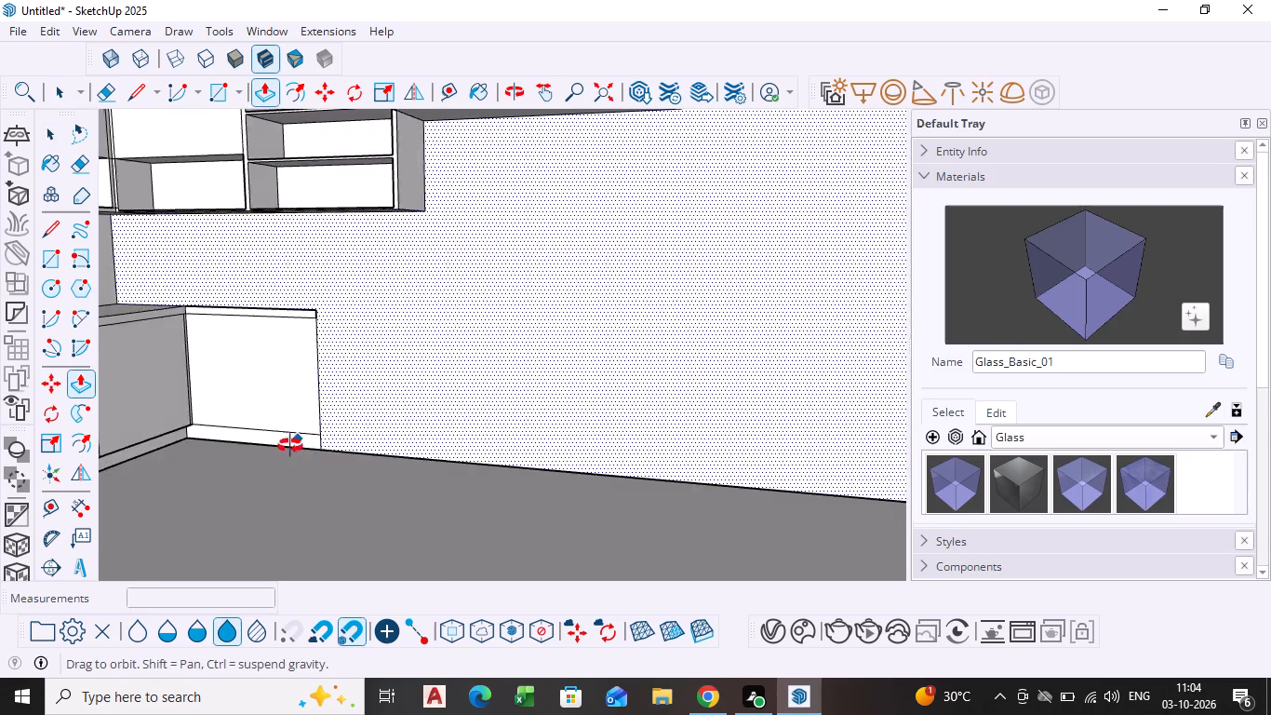
middle_drag(290, 446, 177, 466)
key(space)
scroll(329, 412, up, 3)
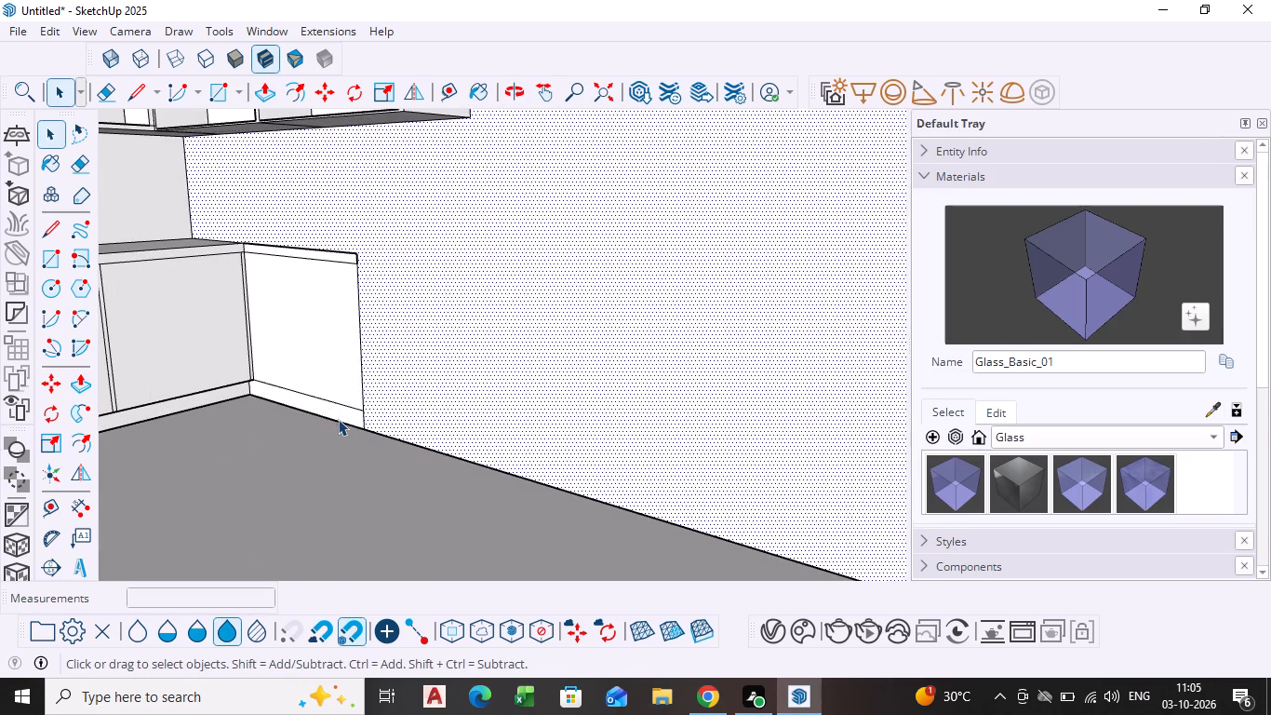
scroll(361, 395, down, 18)
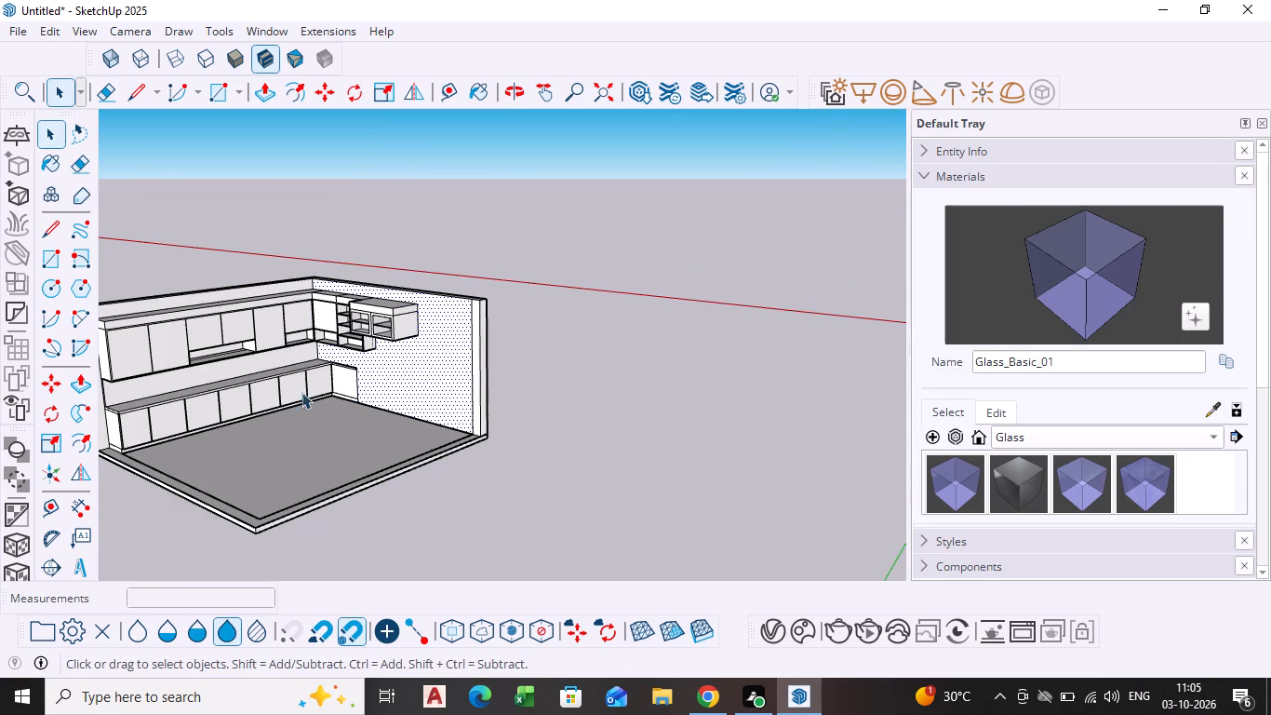
Undo the recent edits on the side wall to remove the counter-extension rectangle and its dividing lines beside the base counter.
scroll(309, 384, up, 9)
key(ctrl+z)
key(ctrl+z)
key(ctrl+z)
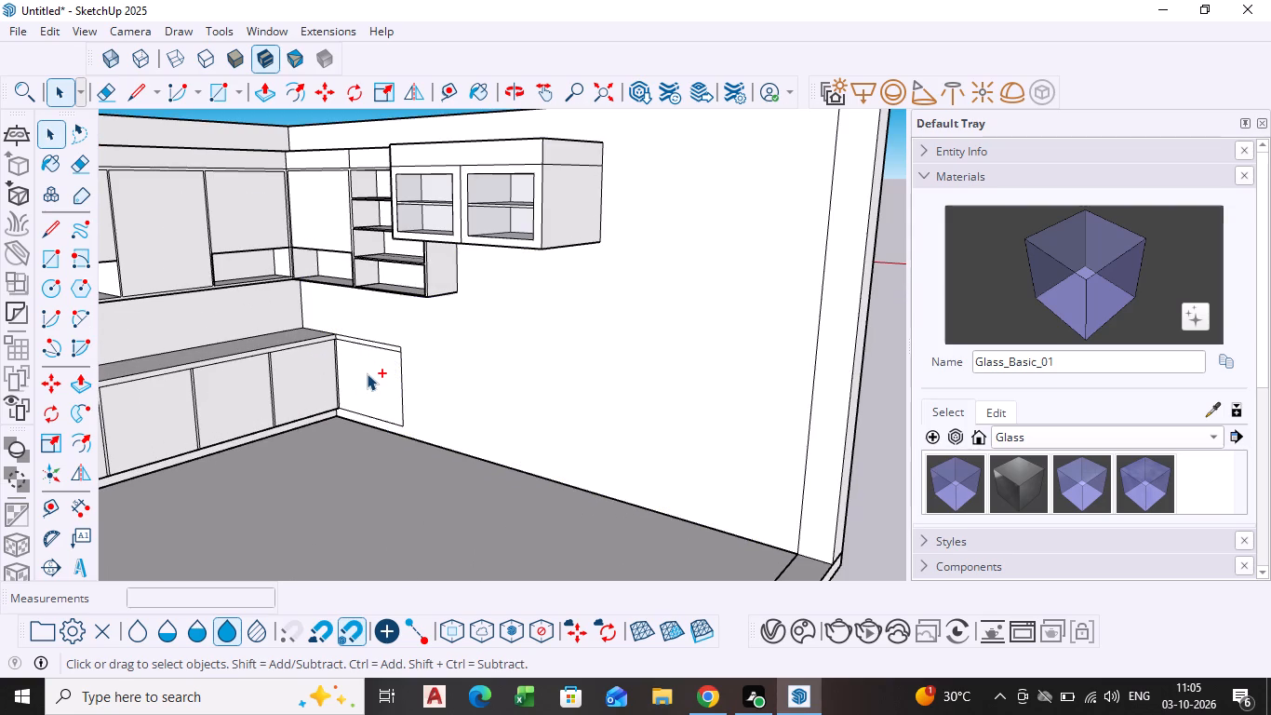
key(ctrl+z)
key(ctrl+z)
Examine the overhead cabinets, open shelves and base counter across the room from several angles.
scroll(364, 380, down, 13)
shift+middle_drag(339, 362, 366, 357)
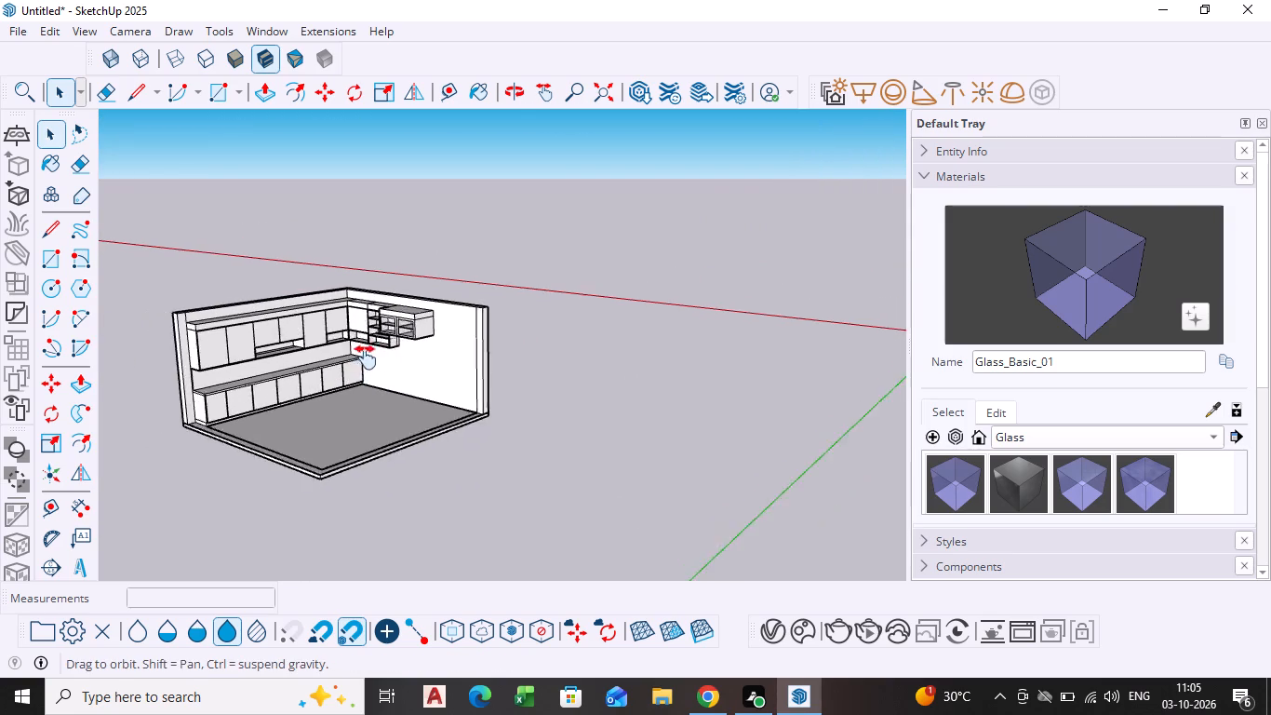
shift+middle_drag(366, 357, 471, 350)
scroll(444, 445, down, 1)
middle_drag(444, 445, 421, 438)
scroll(403, 379, up, 10)
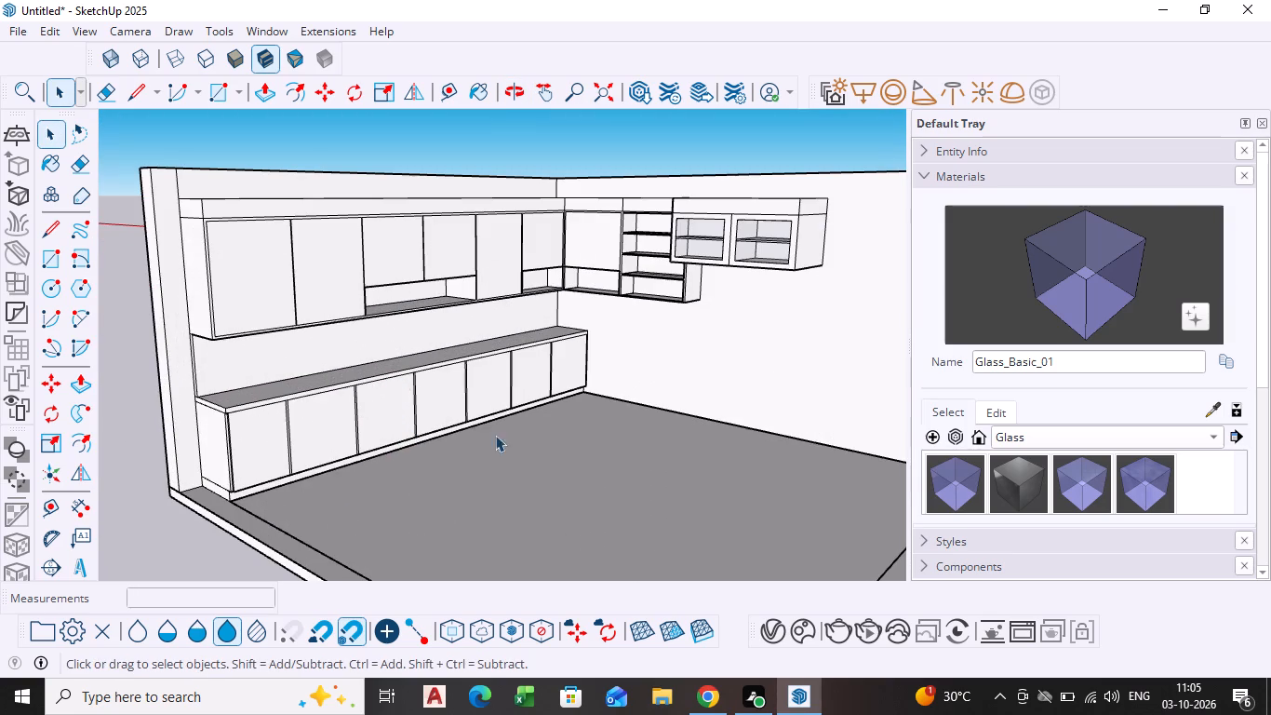
scroll(624, 379, down, 2)
middle_drag(606, 375, 495, 356)
scroll(523, 373, up, 3)
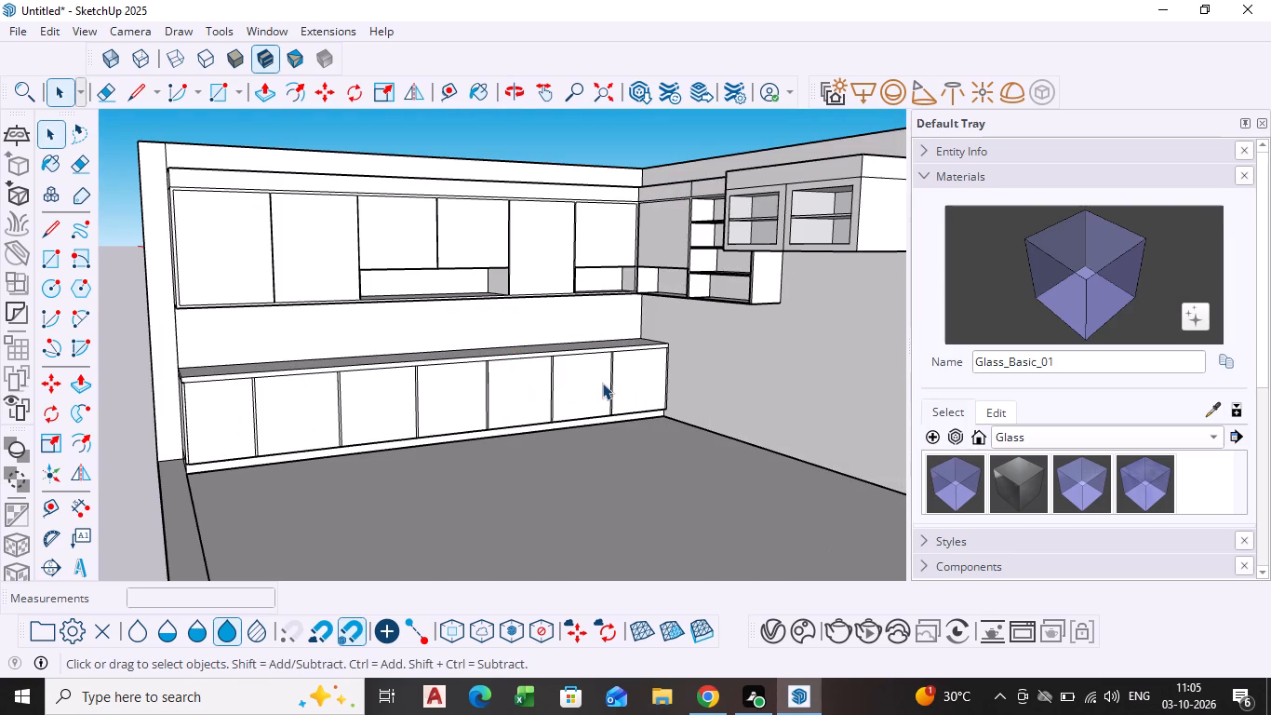
Save the model to the Desktop as a SketchUp file named KITCHEN.
key(ctrl+s)
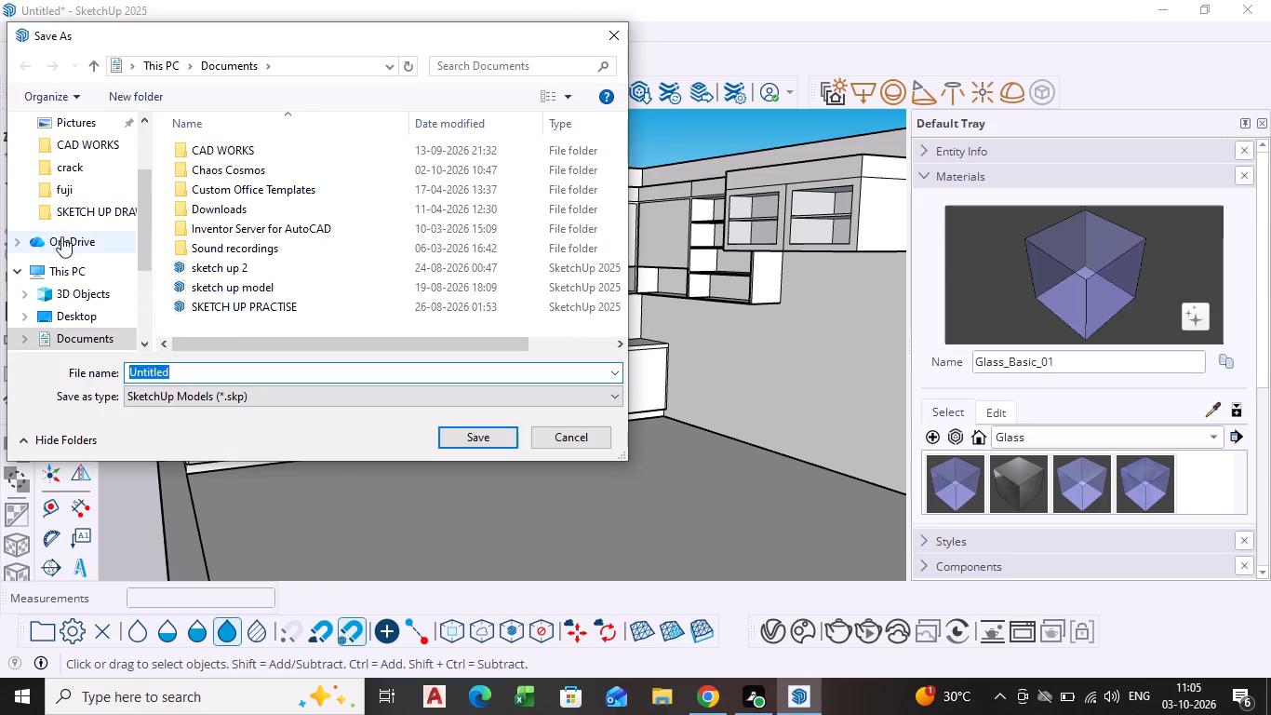
click(82, 314)
click(237, 377)
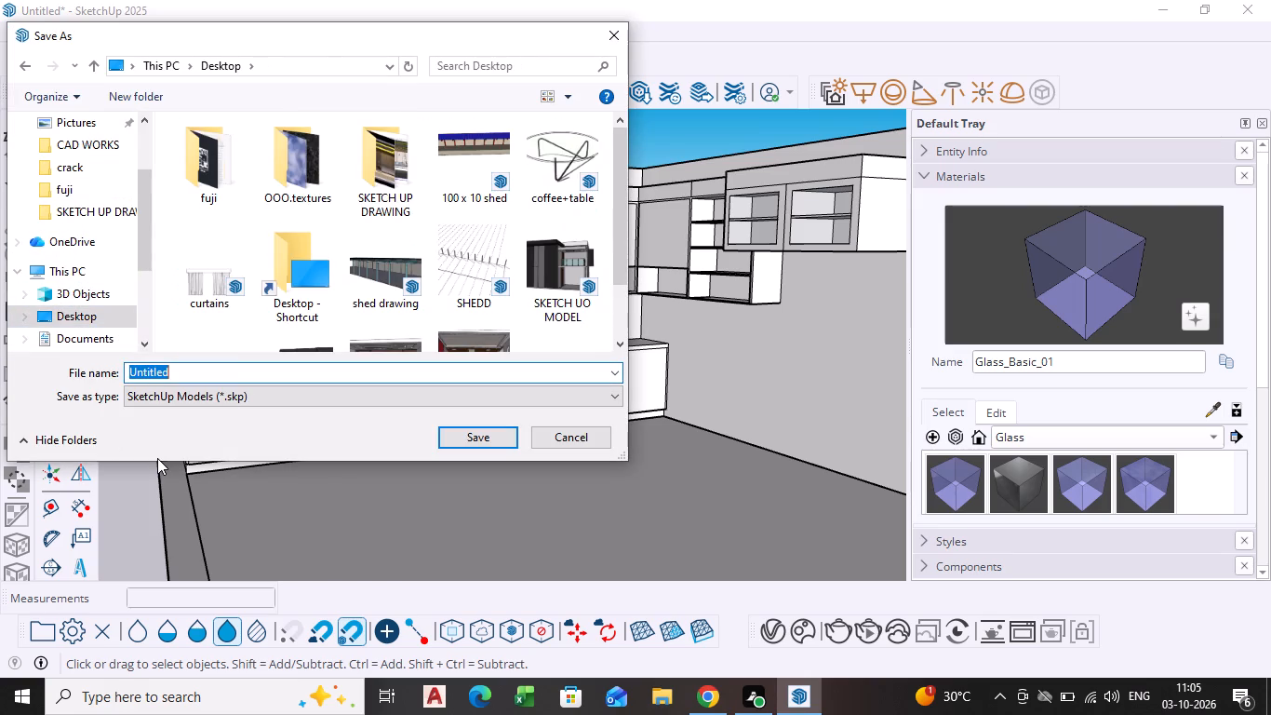
key(BackSpace)
text(KITCHEN)
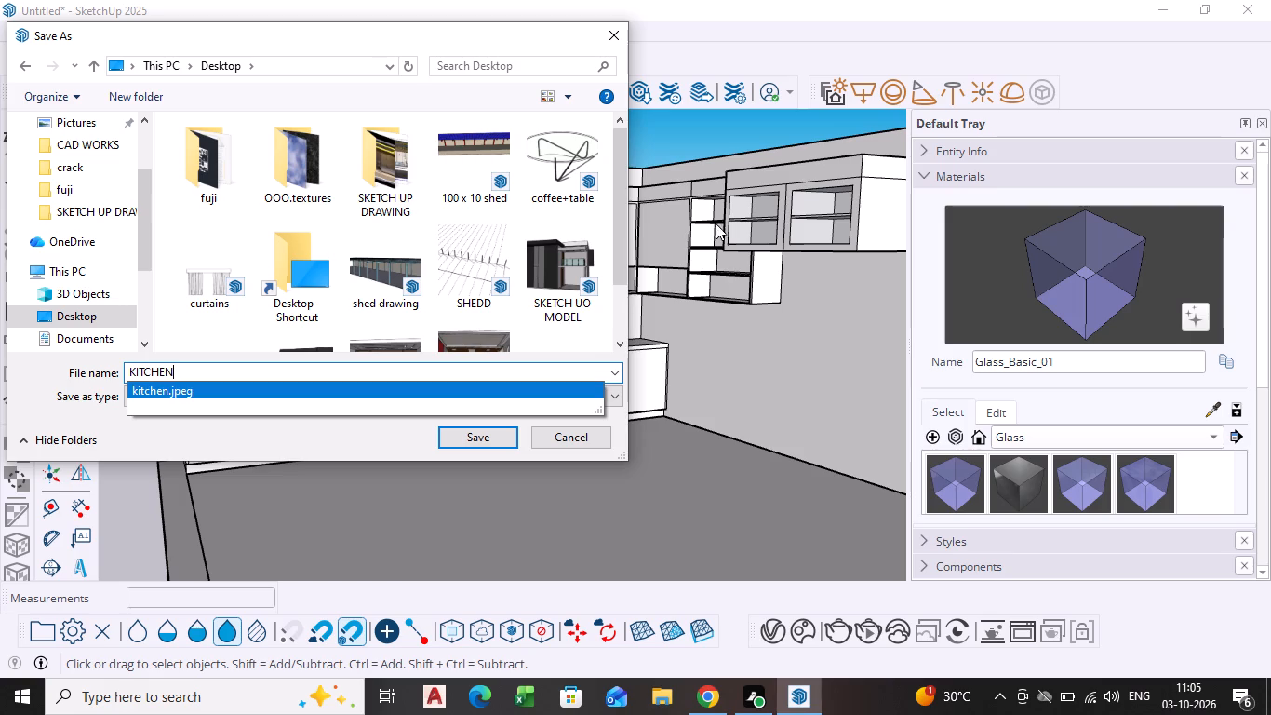
key(space)
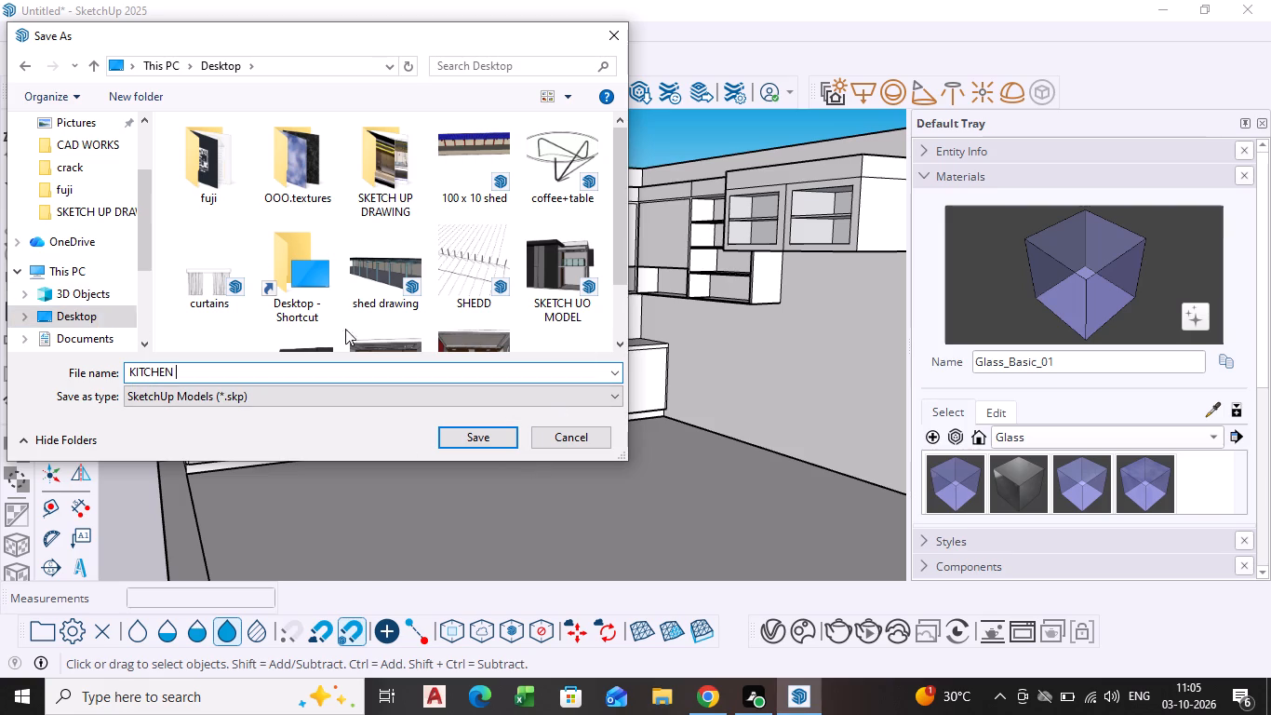
click(469, 438)
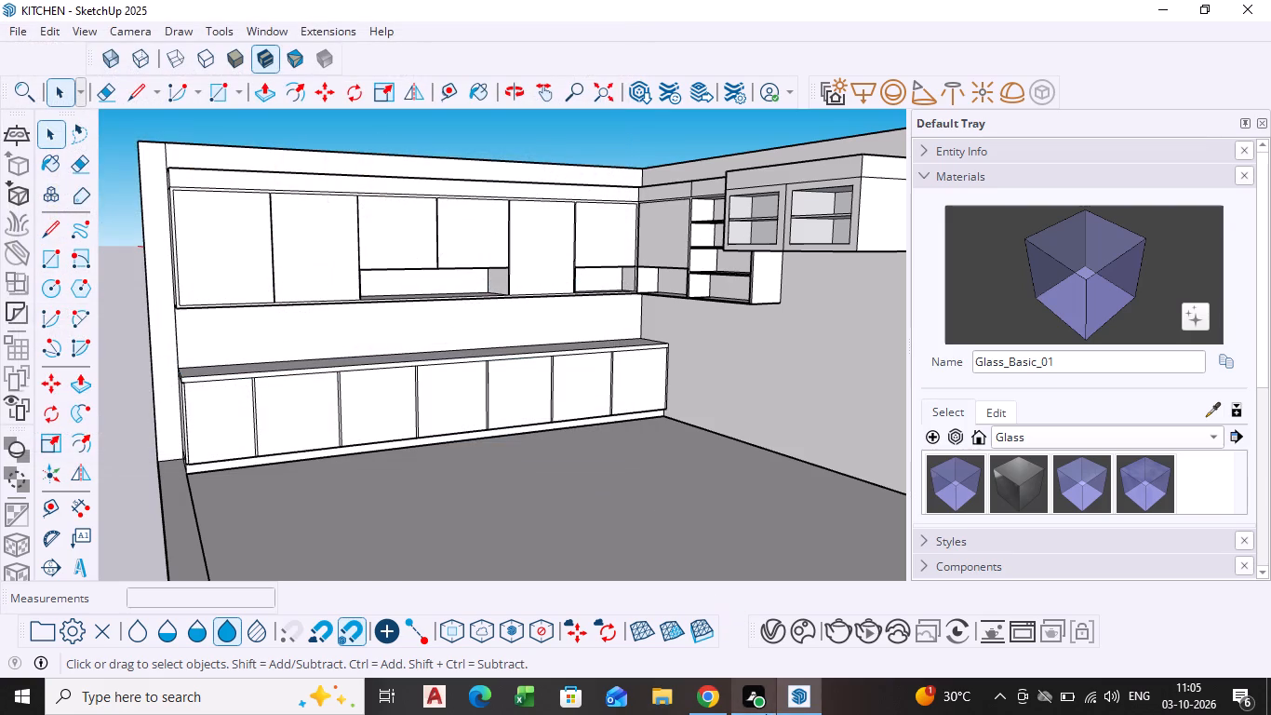
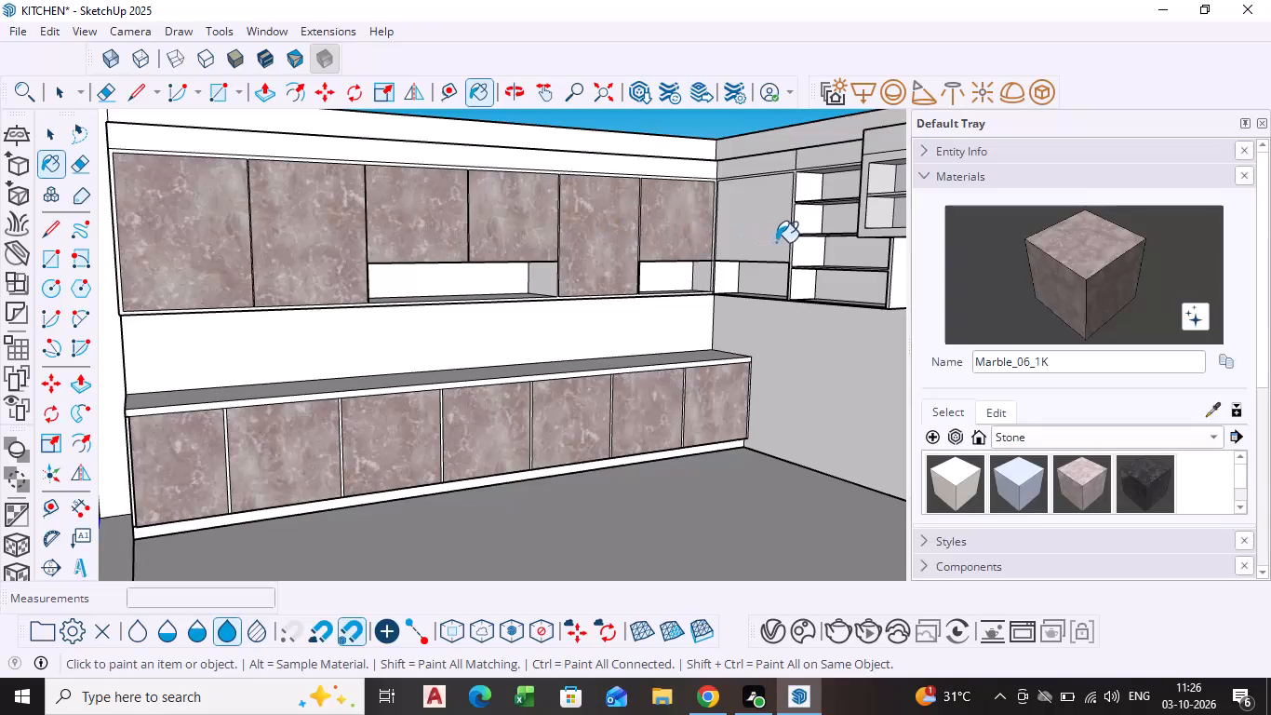
Paint the upper cabinet door beside the corner on the adjoining wall with the Marble_06_1K material.
click(772, 236)
Paint the end panel and the top fascia's front and side of the glass-fronted wall cabinet with Marble_06_1K.
middle_drag(767, 271, 836, 301)
scroll(790, 311, down, 1)
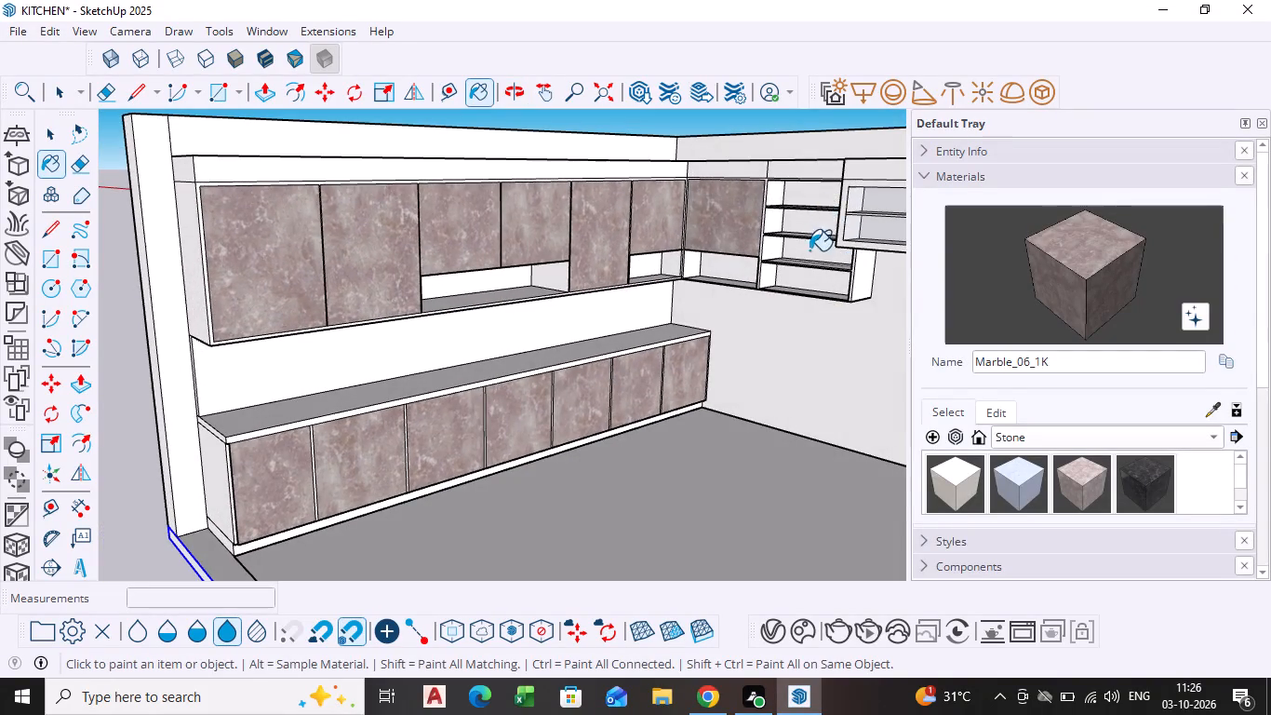
scroll(812, 258, down, 2)
middle_drag(813, 263, 514, 271)
scroll(583, 236, up, 3)
middle_drag(585, 237, 622, 247)
scroll(585, 239, down, 1)
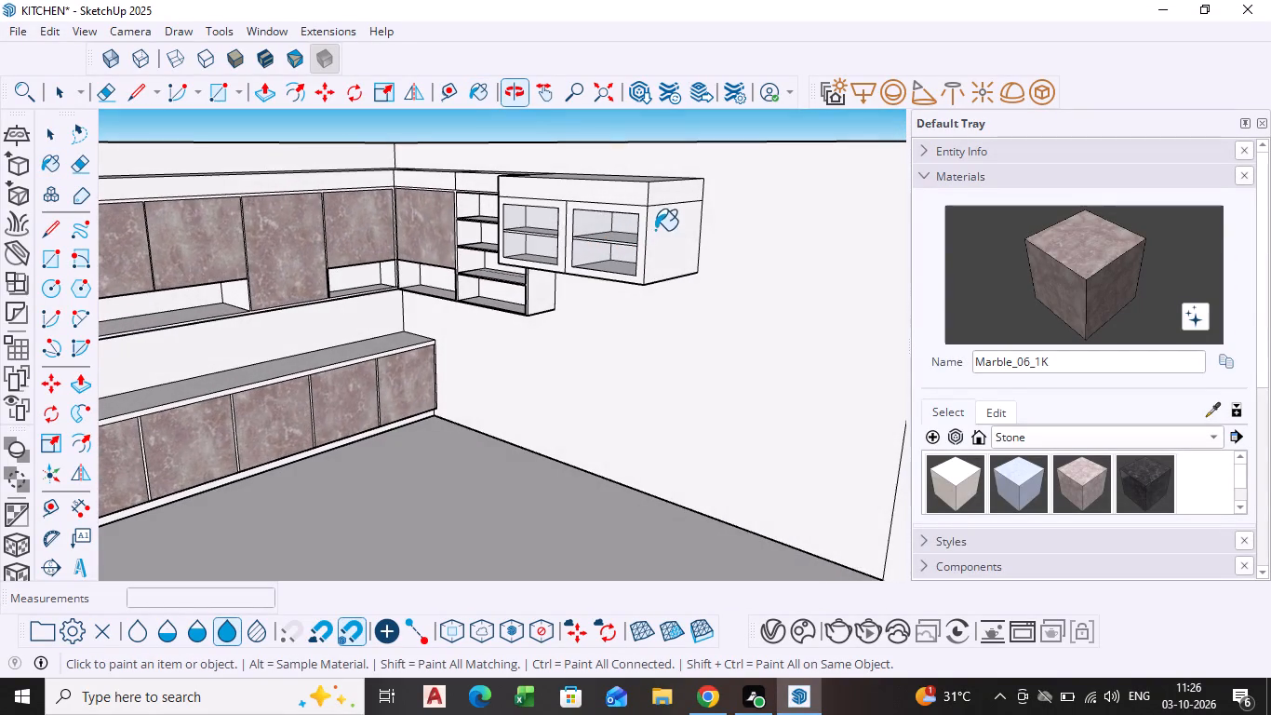
click(655, 229)
click(621, 202)
click(649, 195)
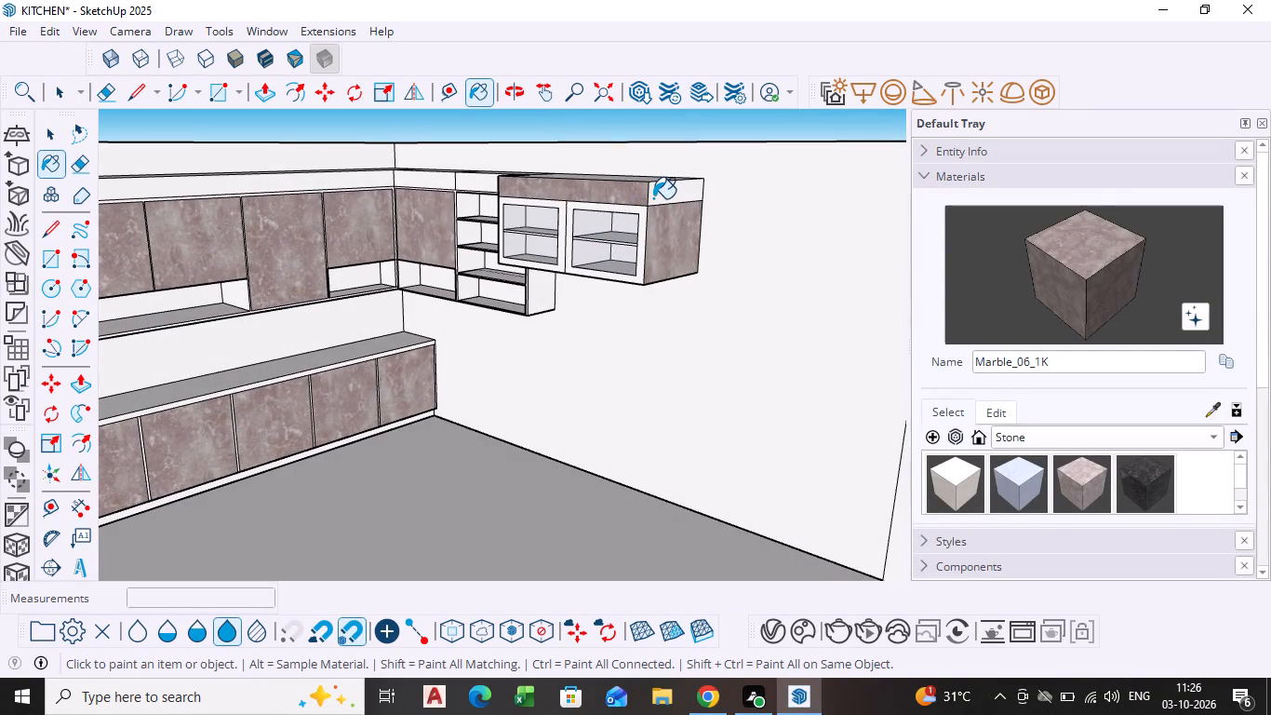
click(658, 199)
Paint both door frames of the glass-fronted wall cabinet with Marble_06_1K.
middle_drag(526, 296, 626, 290)
scroll(617, 257, up, 4)
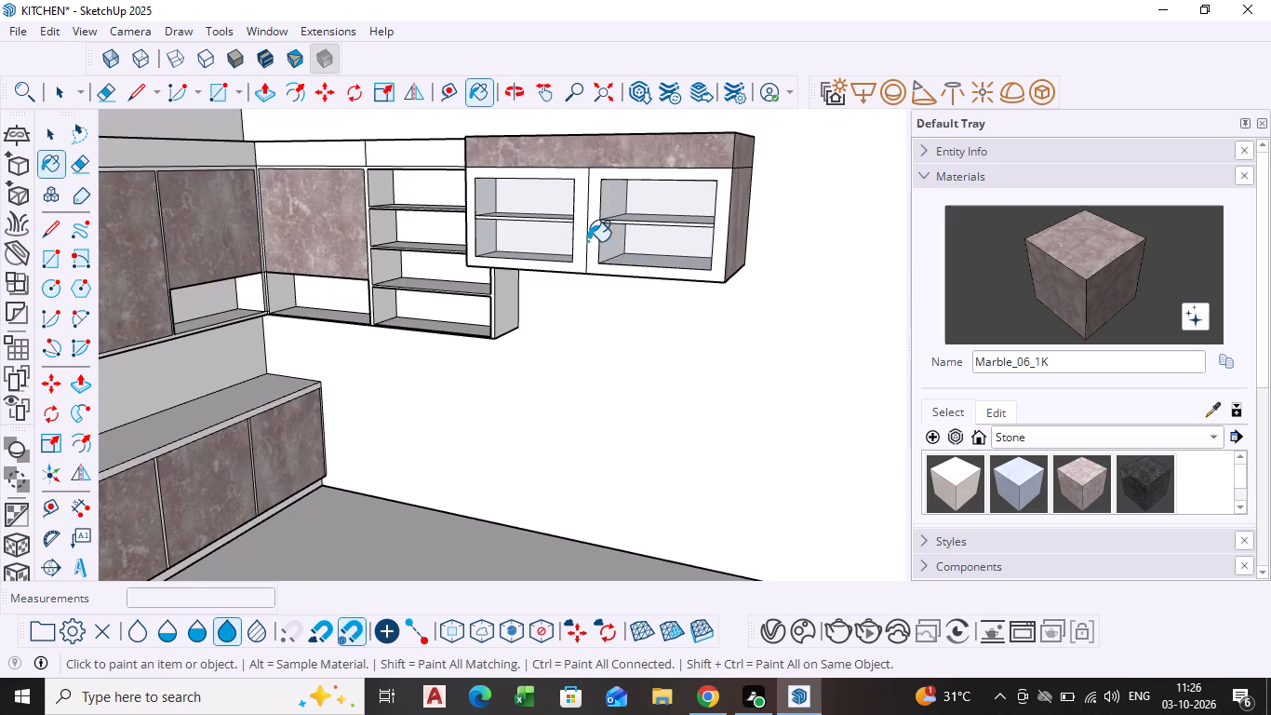
click(588, 241)
click(579, 240)
scroll(586, 236, up, 4)
click(591, 236)
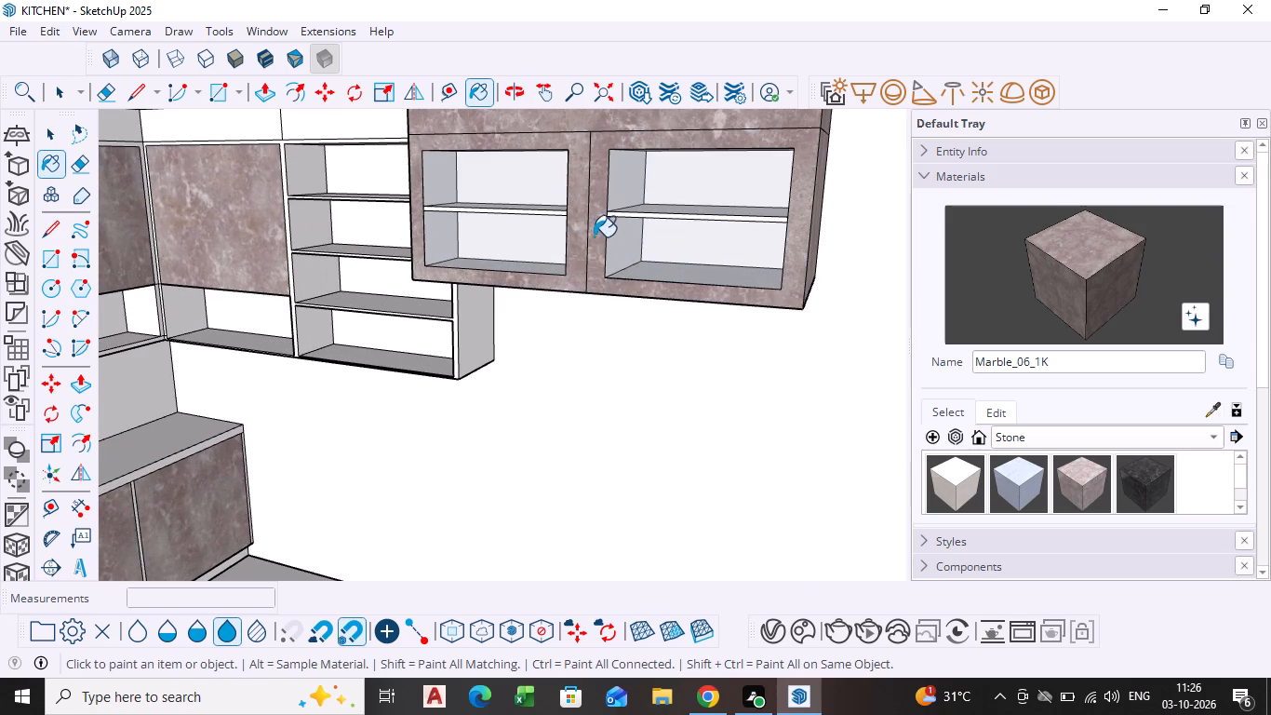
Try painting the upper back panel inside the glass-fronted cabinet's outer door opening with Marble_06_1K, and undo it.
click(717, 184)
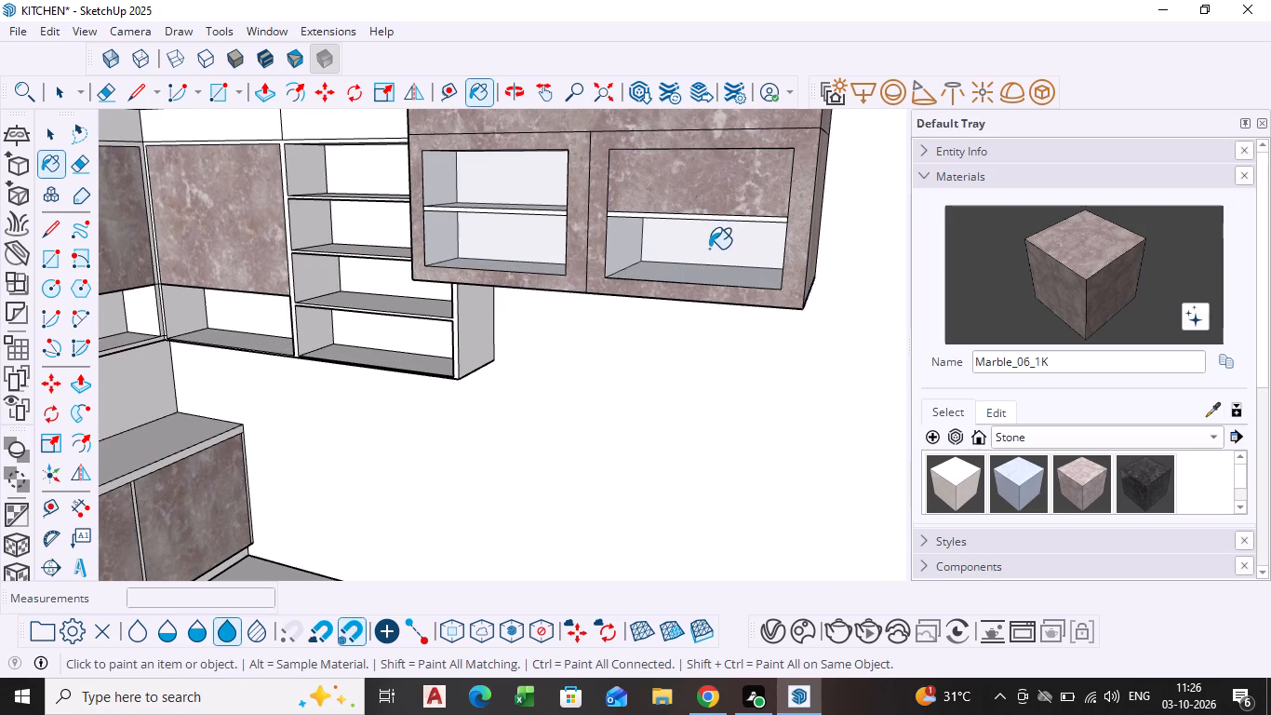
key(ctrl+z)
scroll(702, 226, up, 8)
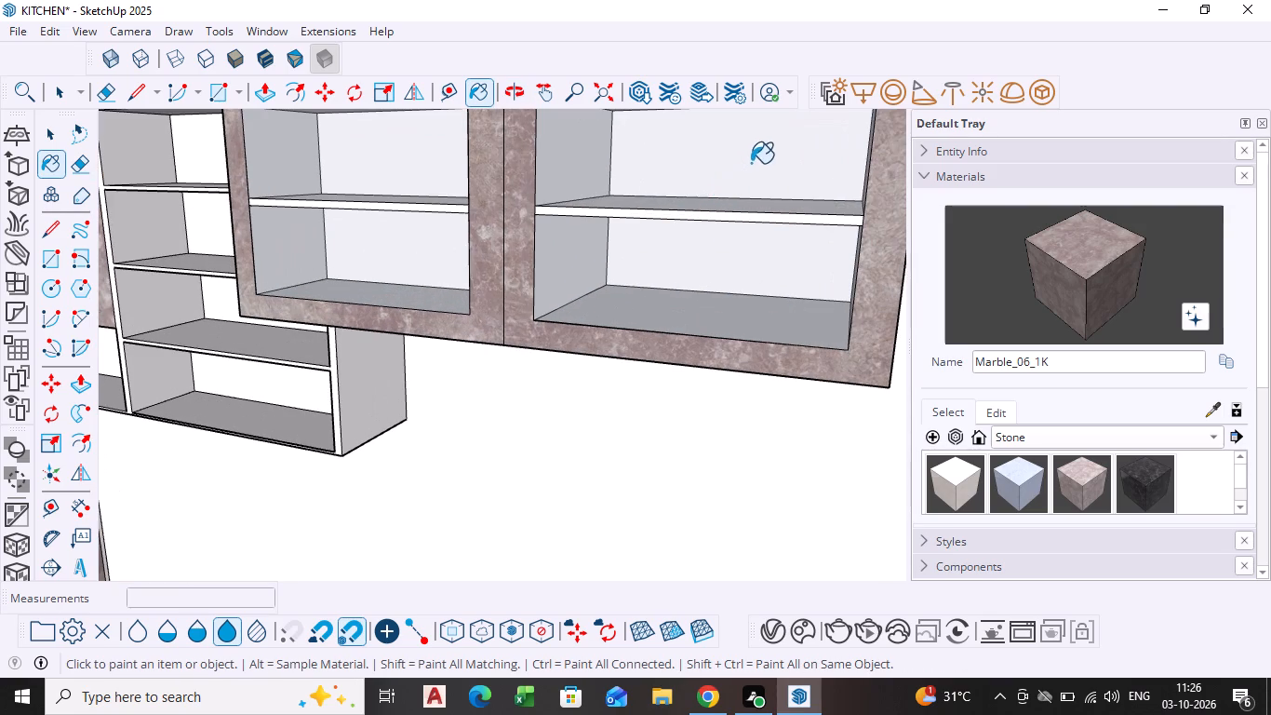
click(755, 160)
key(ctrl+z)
Paint the back panels of the open shelf unit's four compartments and its lowest intermediate shelf with Marble_06_1K.
scroll(729, 246, down, 6)
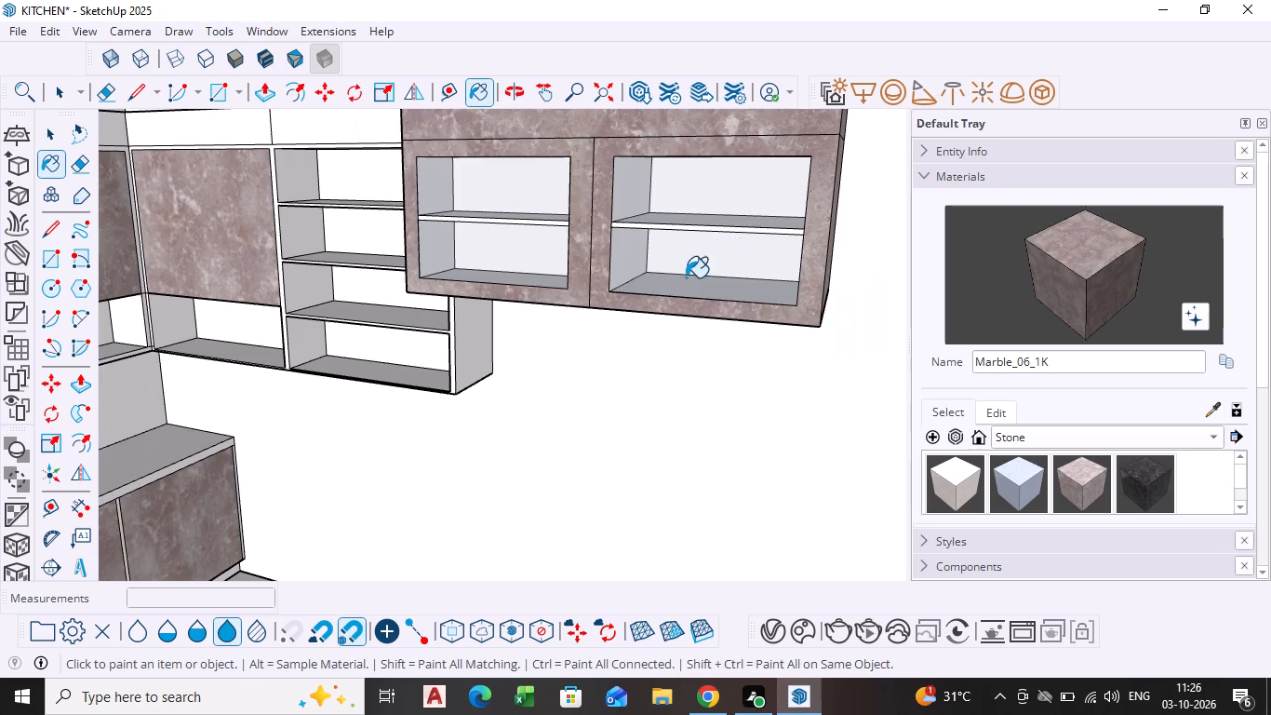
scroll(686, 277, down, 4)
click(449, 209)
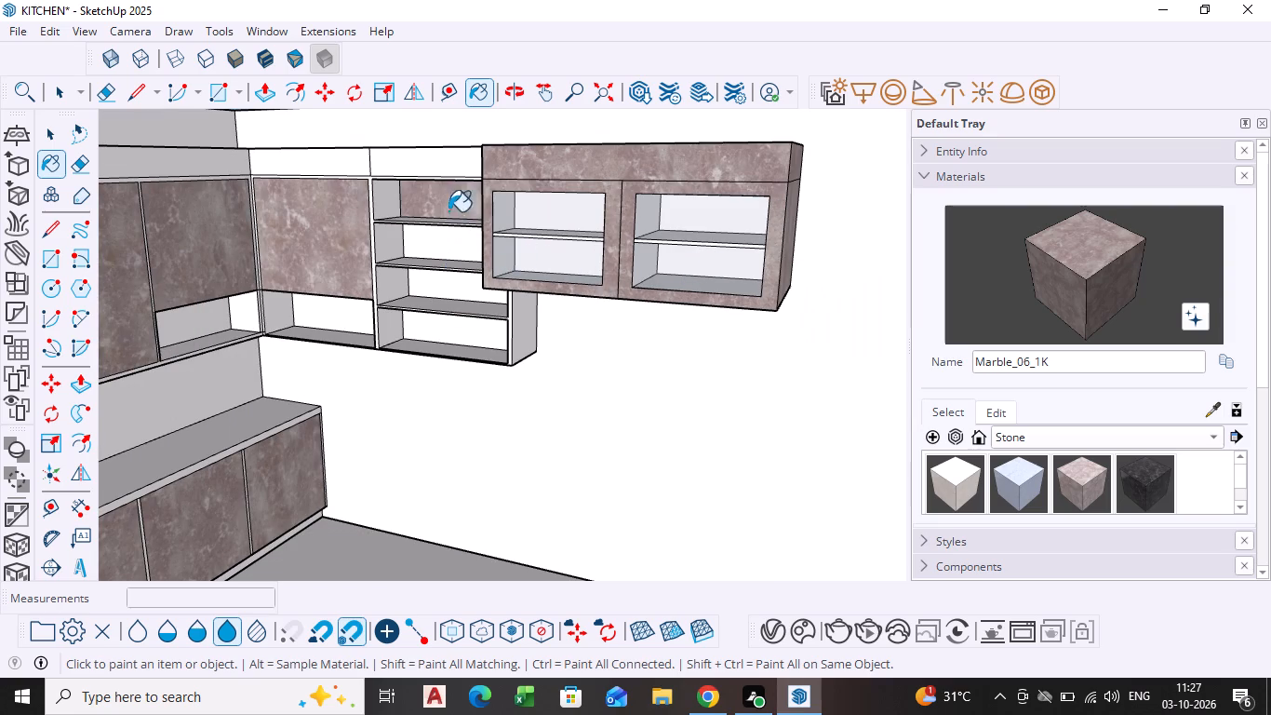
click(444, 255)
click(433, 304)
click(435, 343)
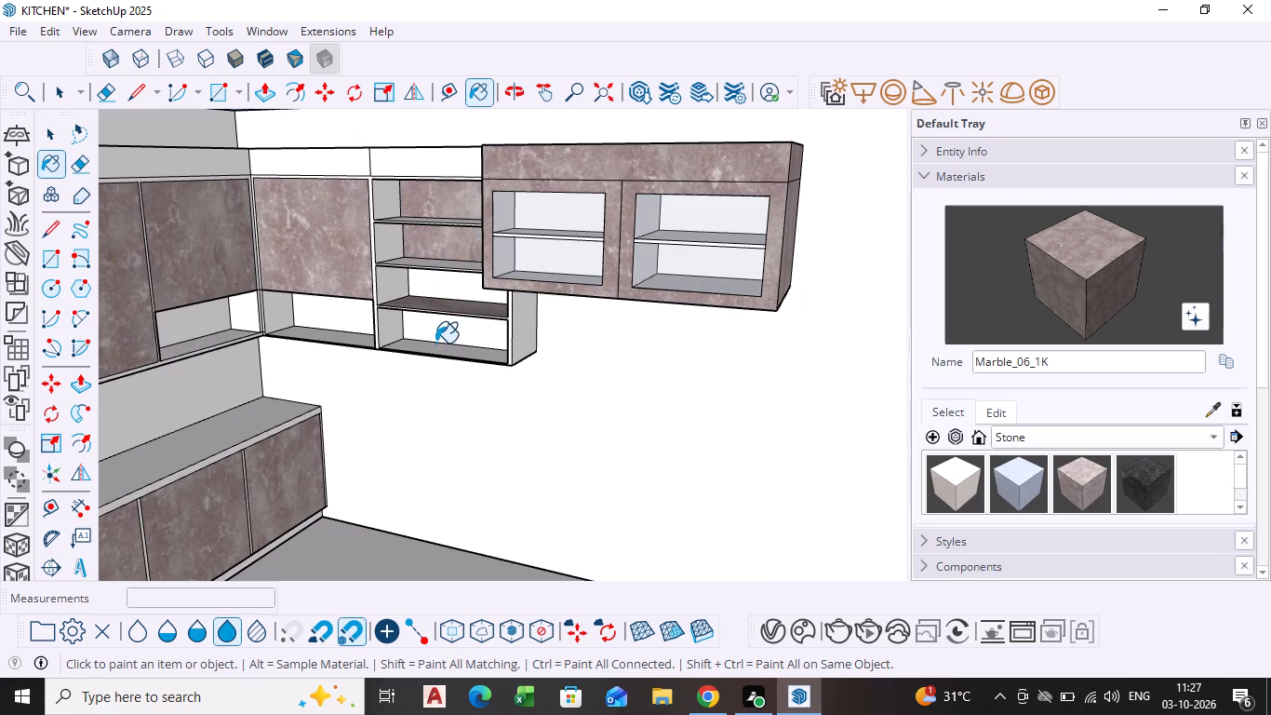
scroll(441, 339, down, 1)
middle_drag(443, 338, 499, 311)
click(438, 336)
scroll(435, 310, up, 4)
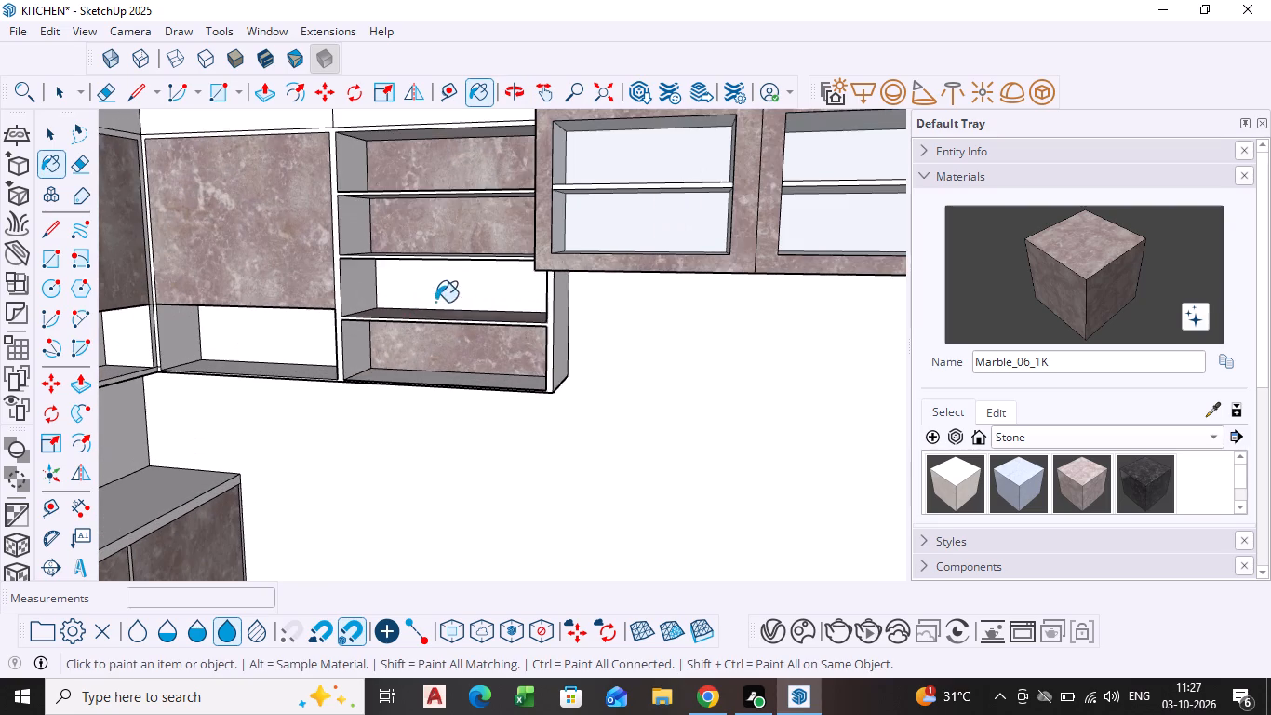
click(440, 284)
Paint the inner side faces and bottom board of the open shelf unit's lower compartments with Marble_06_1K.
scroll(345, 302, up, 3)
click(352, 289)
click(371, 222)
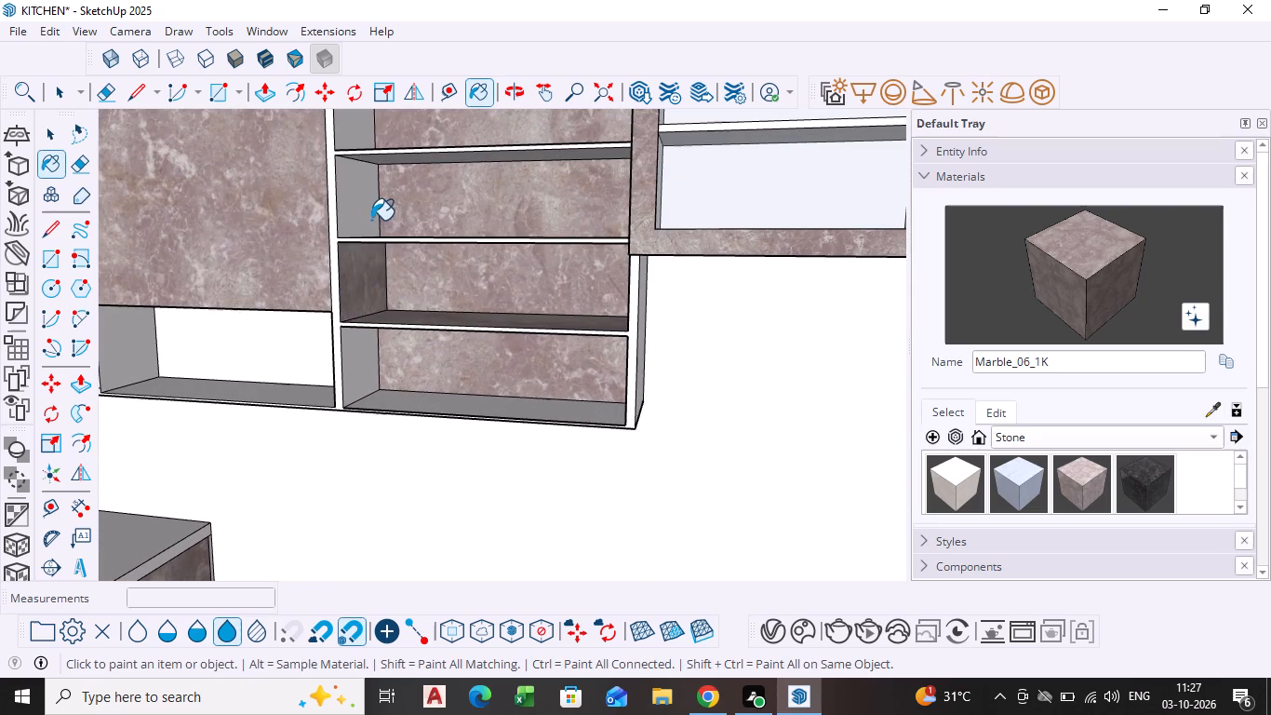
scroll(371, 226, down, 4)
scroll(386, 322, up, 5)
click(353, 332)
scroll(353, 340, down, 1)
middle_drag(358, 345, 601, 369)
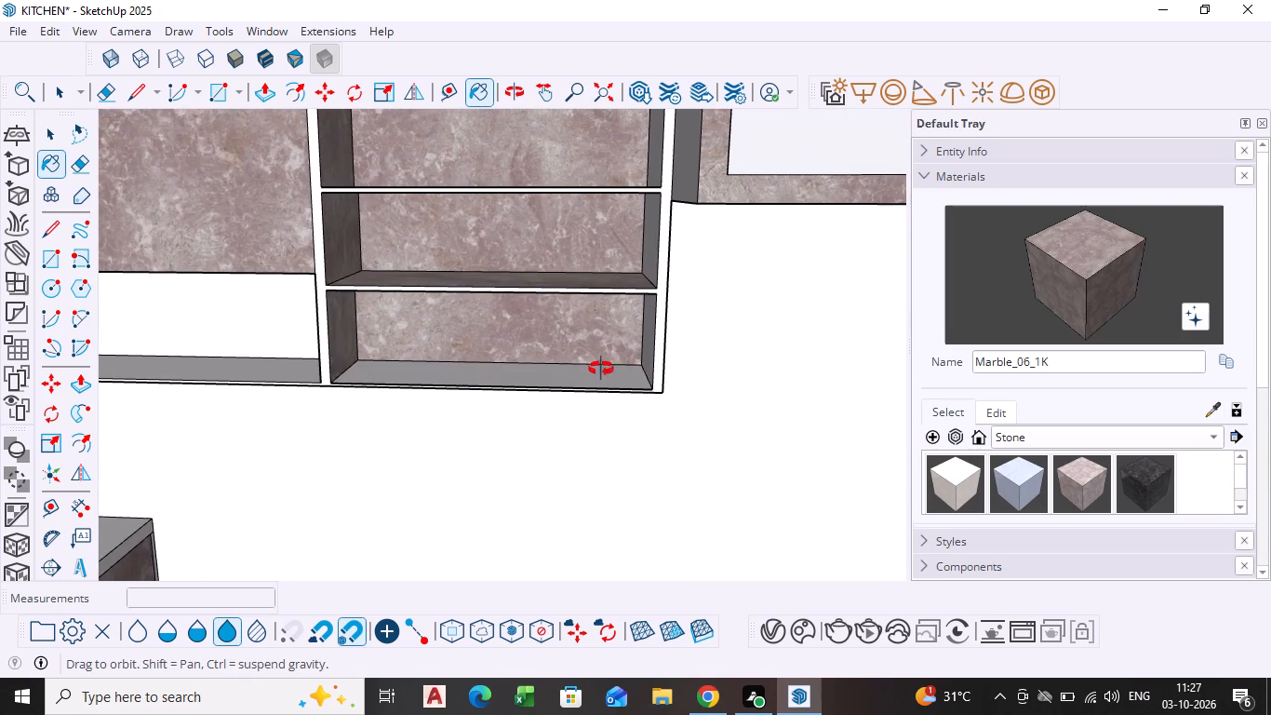
middle_drag(601, 369, 616, 365)
click(651, 336)
click(615, 251)
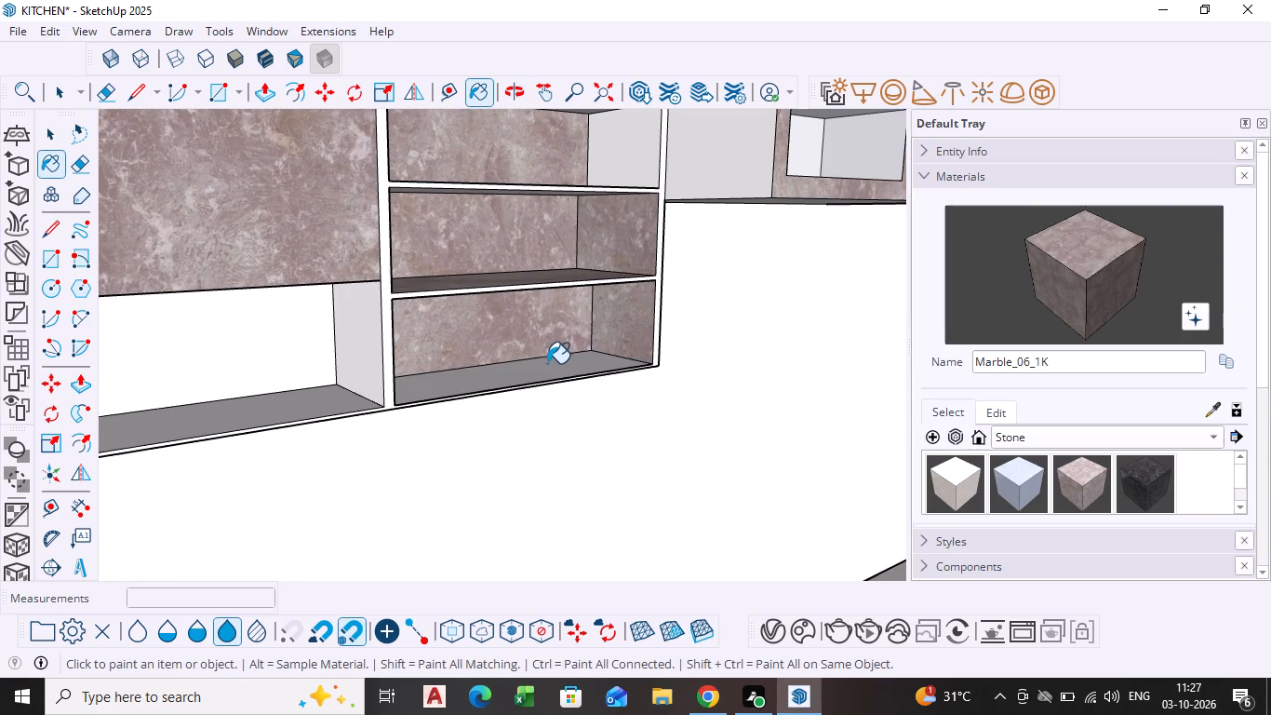
click(546, 365)
Paint the back, both inner sides and bottom of the open niche beneath the adjoining wall's corner cabinet with Marble_06_1K.
scroll(546, 365, down, 5)
shift+scroll(545, 367, down, 1)
shift+middle_drag(544, 368, 528, 397)
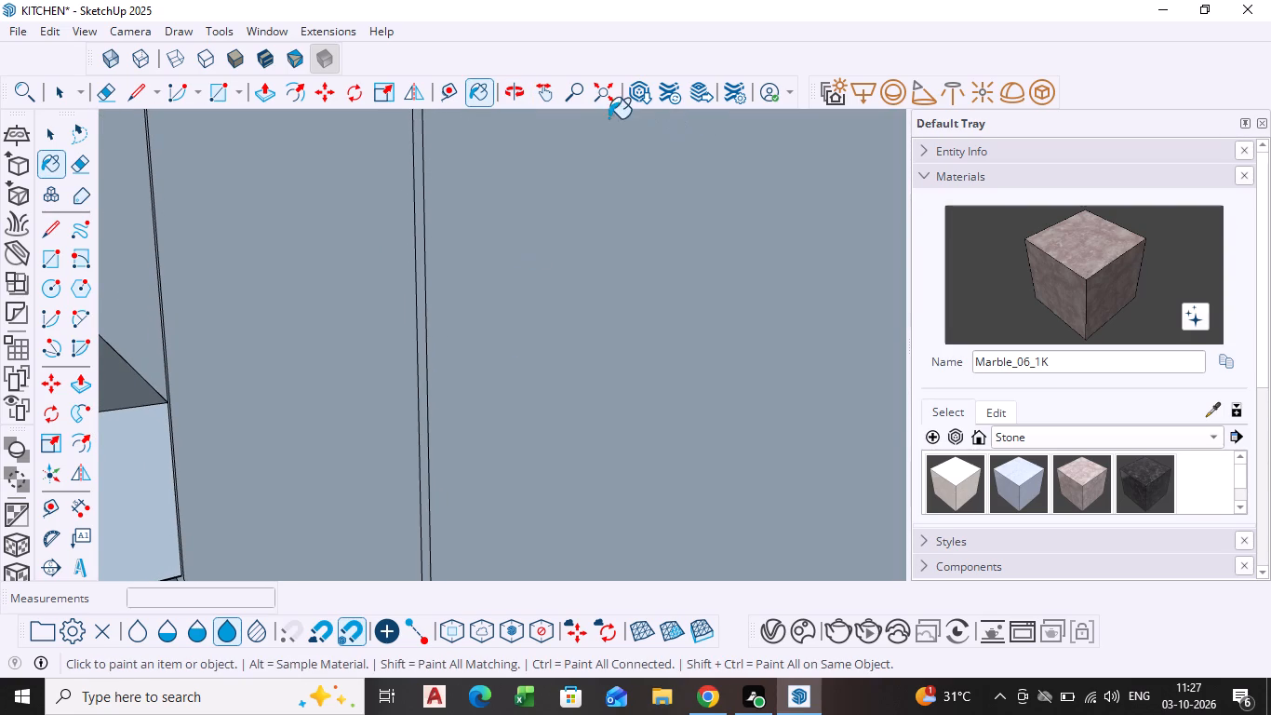
click(601, 101)
scroll(493, 312, up, 10)
scroll(445, 255, down, 2)
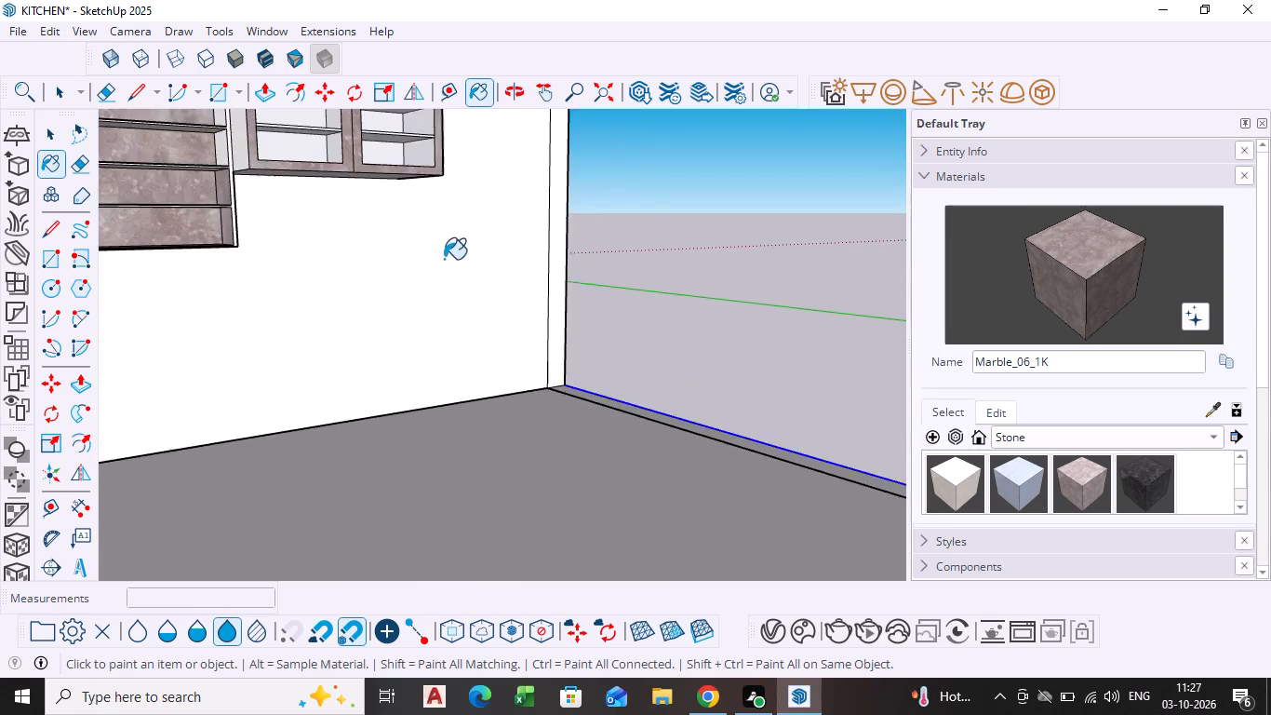
scroll(444, 259, down, 6)
shift+middle_drag(465, 292, 562, 340)
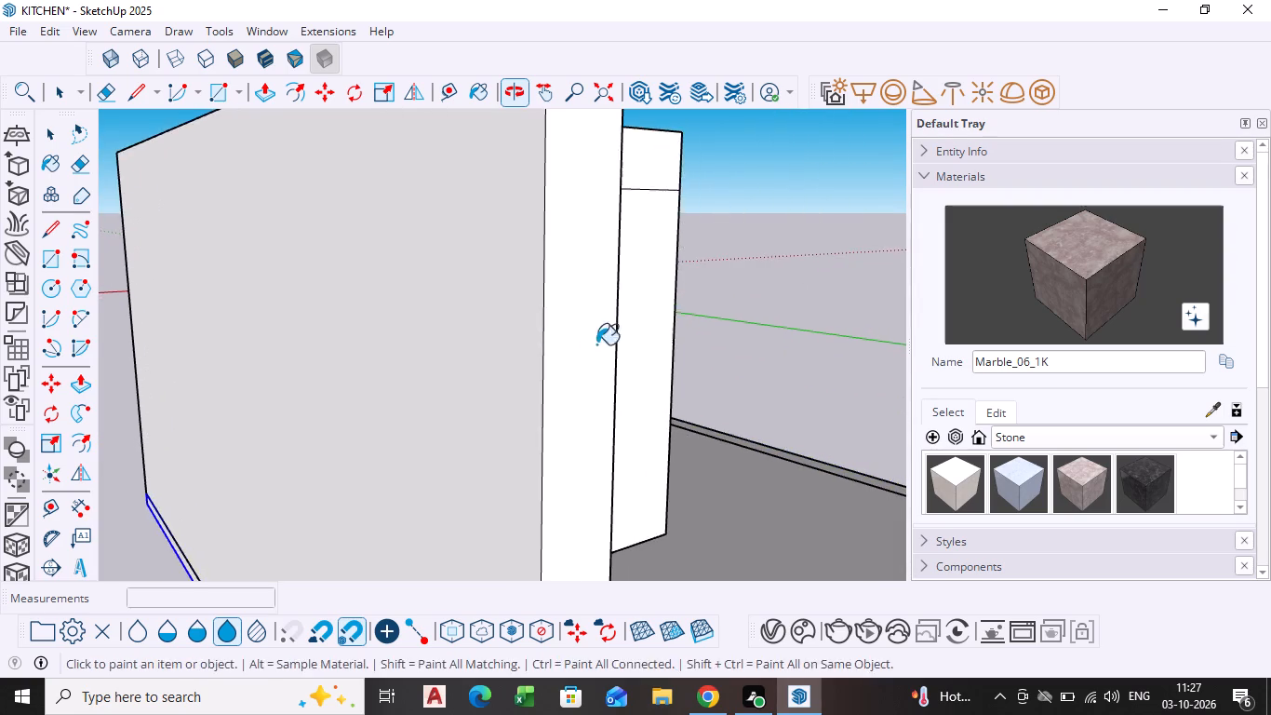
middle_drag(596, 346, 374, 384)
scroll(768, 183, up, 4)
middle_drag(639, 257, 643, 211)
scroll(628, 269, up, 4)
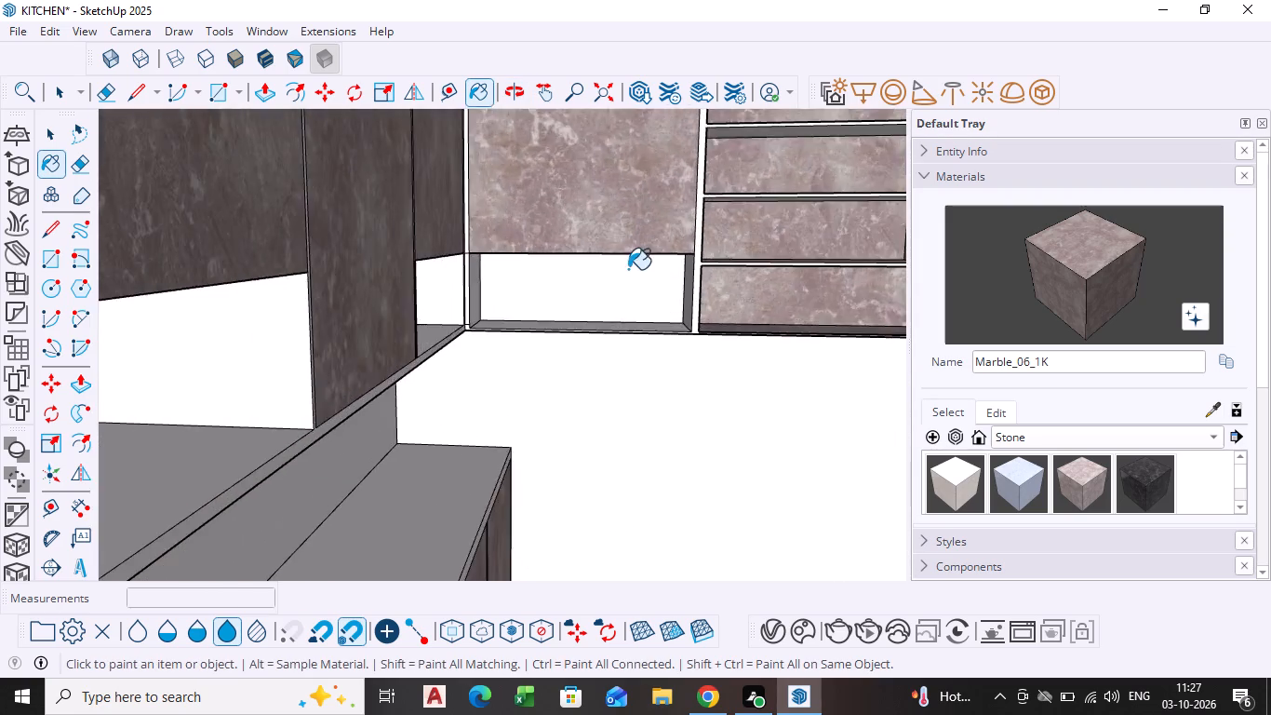
scroll(628, 269, up, 5)
click(608, 281)
scroll(442, 317, up, 4)
click(348, 315)
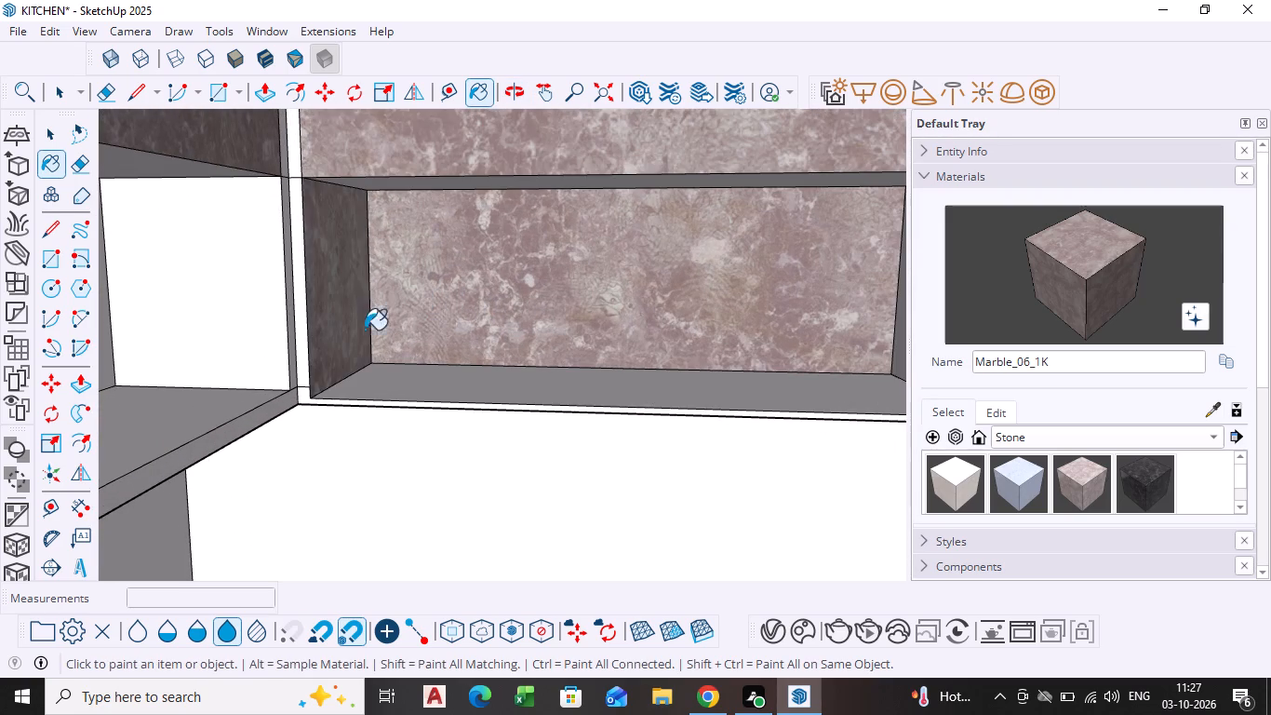
click(419, 377)
scroll(461, 384, down, 6)
scroll(555, 408, down, 3)
shift+middle_drag(554, 407, 378, 366)
middle_drag(398, 338, 507, 352)
scroll(469, 307, up, 4)
click(487, 306)
Paint the back, both inner sides and bottom of the long open niche under the long wall's upper cabinets with Marble_06_1K.
scroll(488, 308, down, 11)
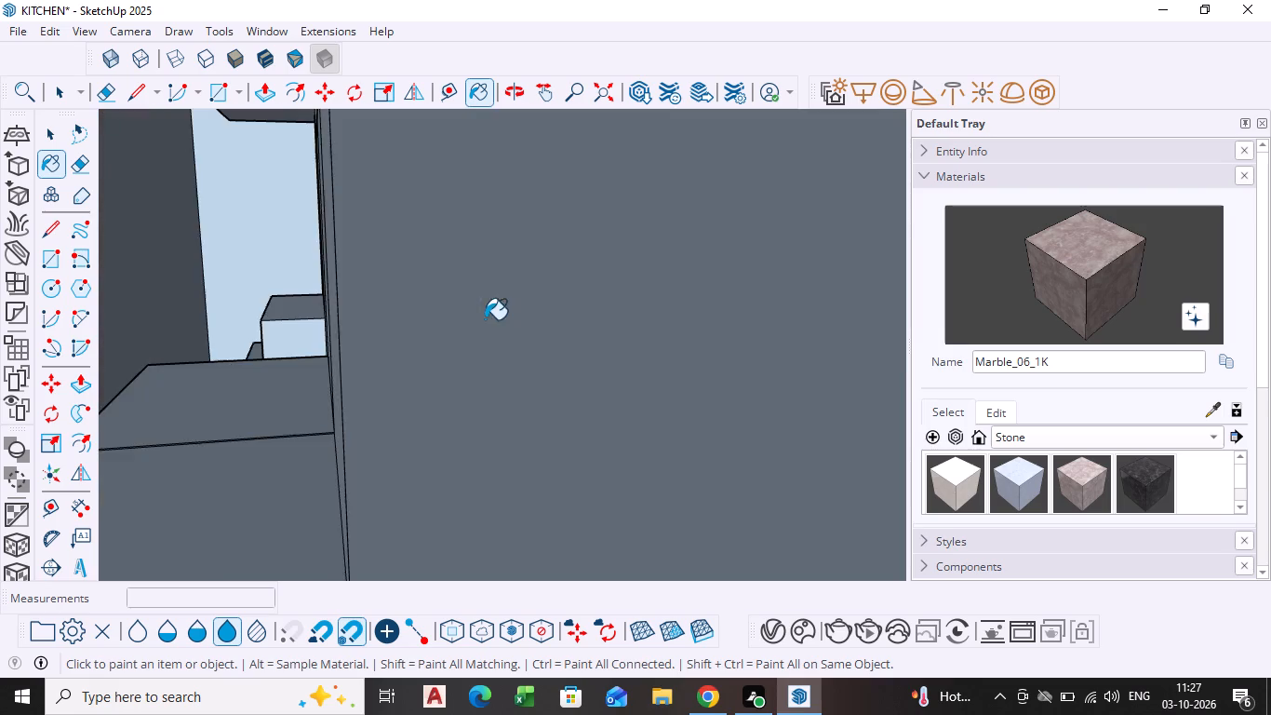
scroll(494, 307, down, 10)
middle_drag(498, 342, 274, 359)
scroll(301, 354, up, 1)
scroll(808, 336, down, 8)
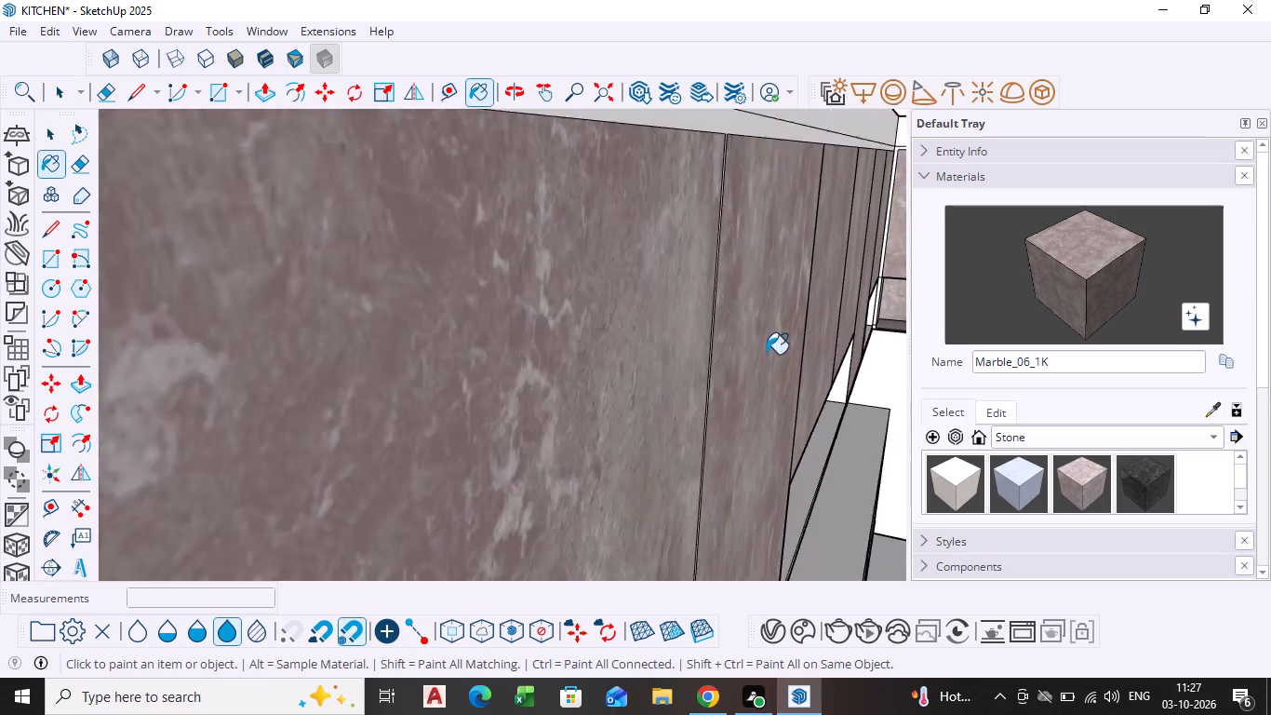
scroll(766, 354, down, 7)
middle_drag(778, 384, 523, 317)
middle_drag(635, 354, 502, 306)
scroll(502, 320, up, 4)
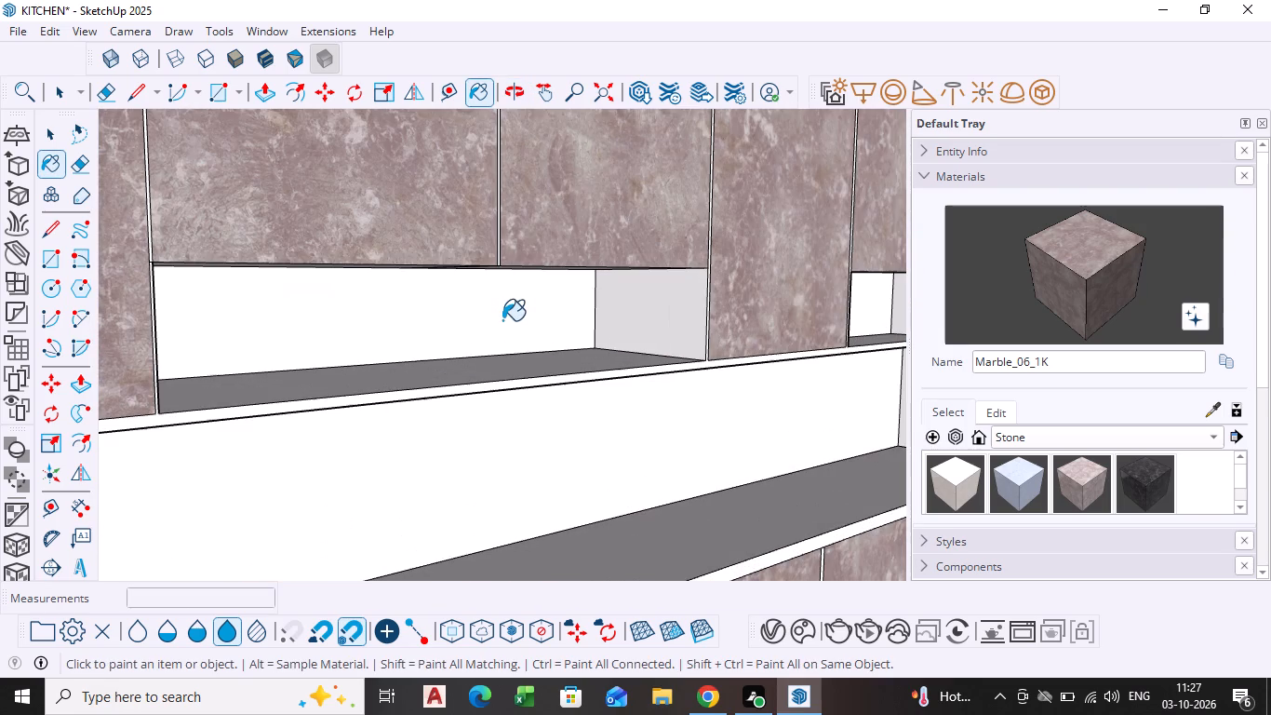
click(501, 321)
click(660, 312)
click(454, 367)
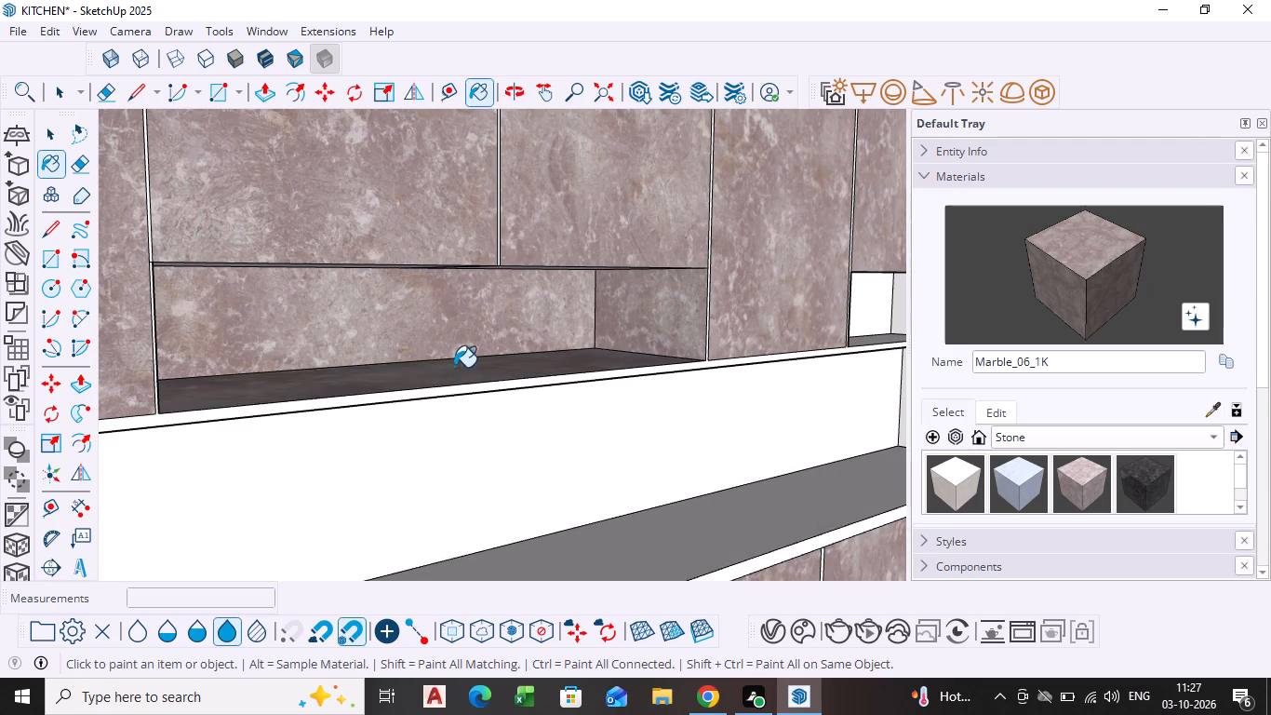
middle_drag(448, 375, 309, 408)
click(121, 347)
Paint the back, both inner sides and bottom of the small niche near the corner on the long wall with Marble_06_1K.
scroll(256, 376, down, 2)
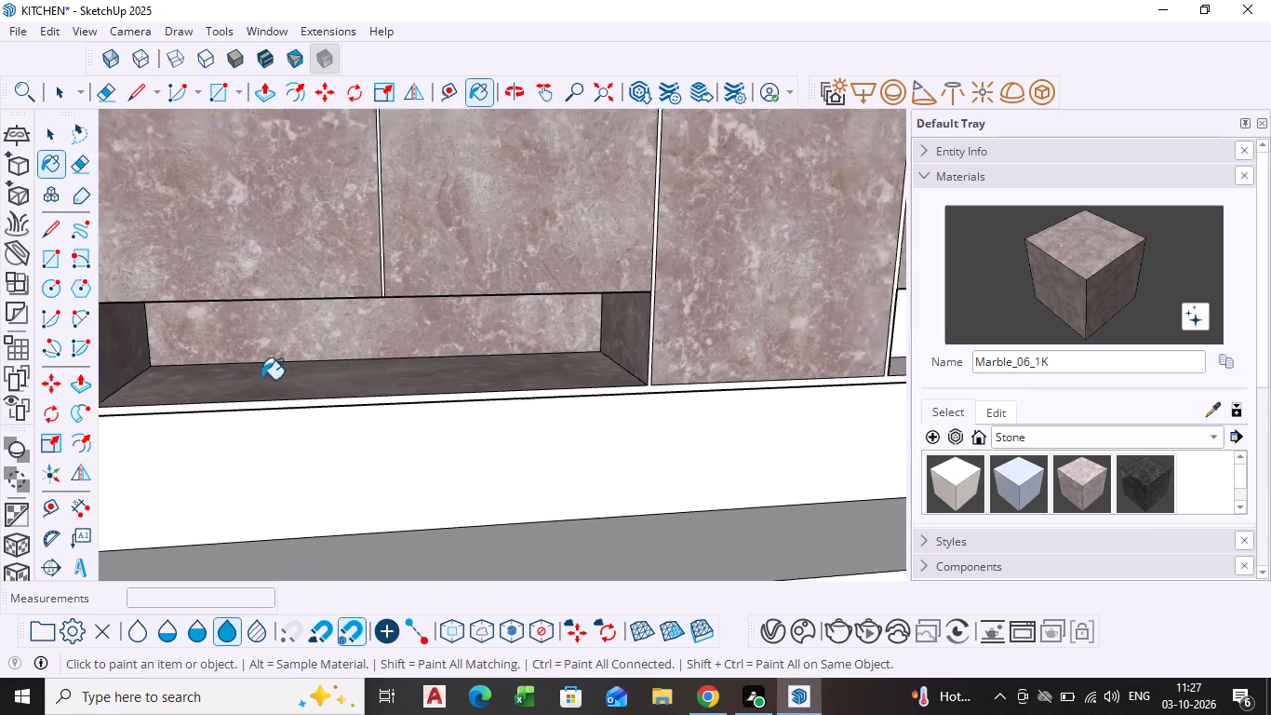
scroll(261, 379, down, 11)
scroll(549, 376, up, 5)
middle_drag(555, 395, 537, 341)
scroll(569, 384, up, 4)
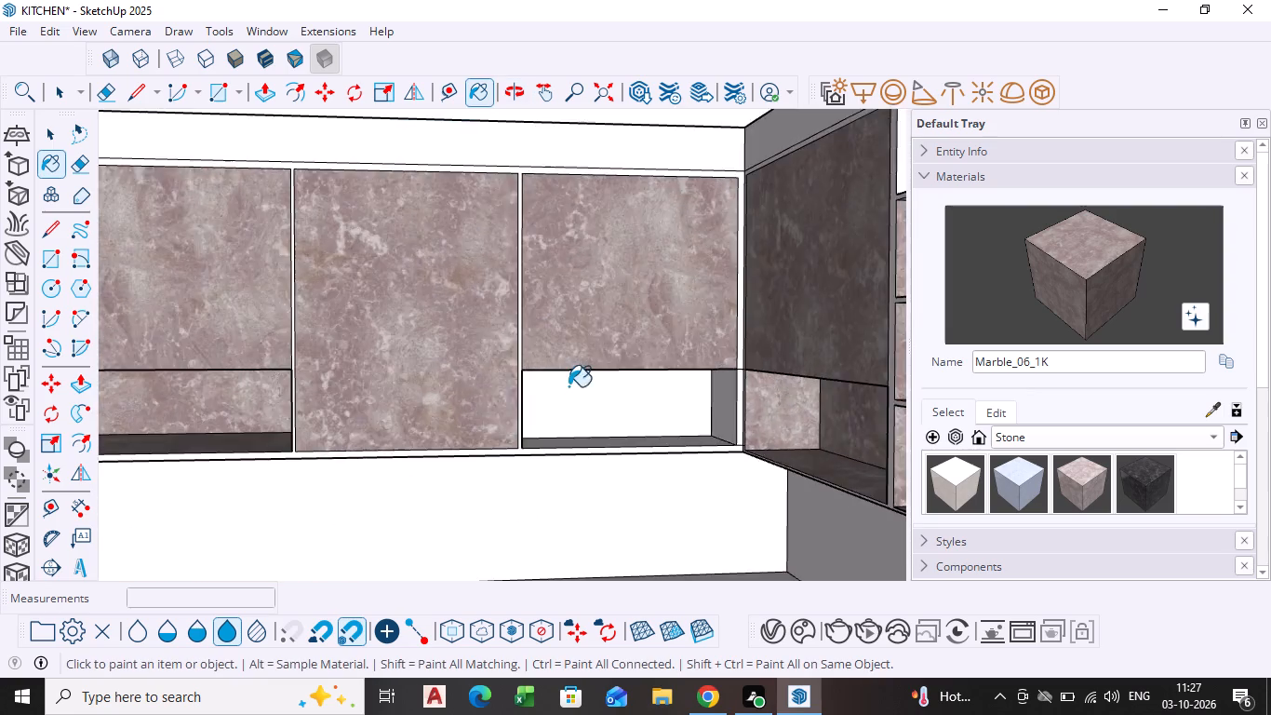
scroll(569, 386, up, 5)
click(572, 394)
scroll(570, 402, down, 1)
middle_drag(568, 405, 475, 405)
click(478, 409)
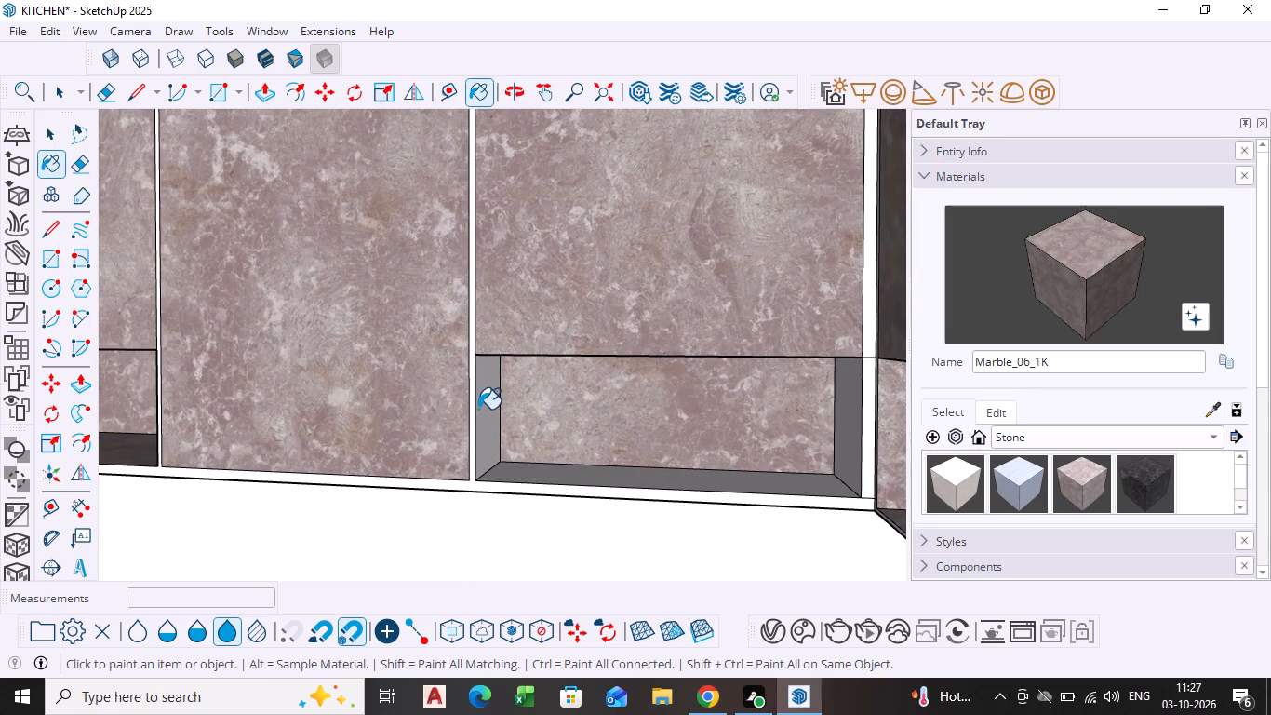
click(548, 465)
scroll(563, 474, down, 4)
middle_drag(563, 474, 409, 402)
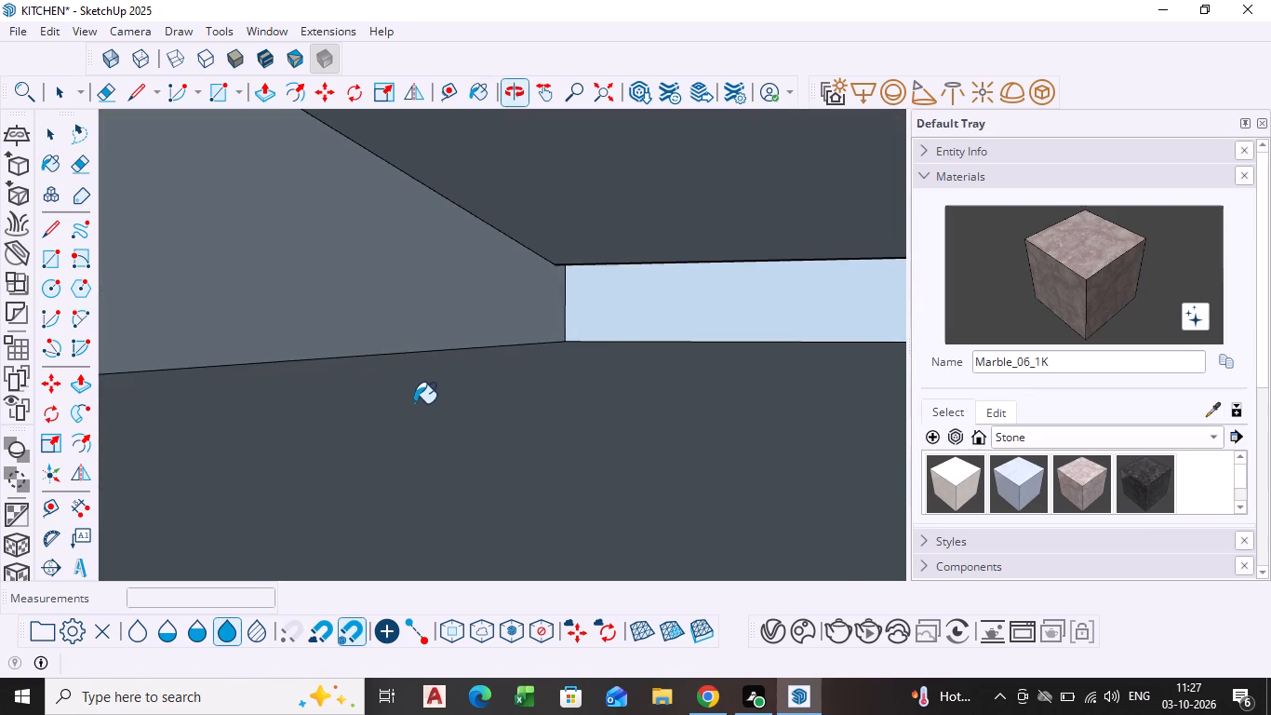
scroll(414, 403, down, 6)
click(602, 101)
scroll(114, 283, up, 2)
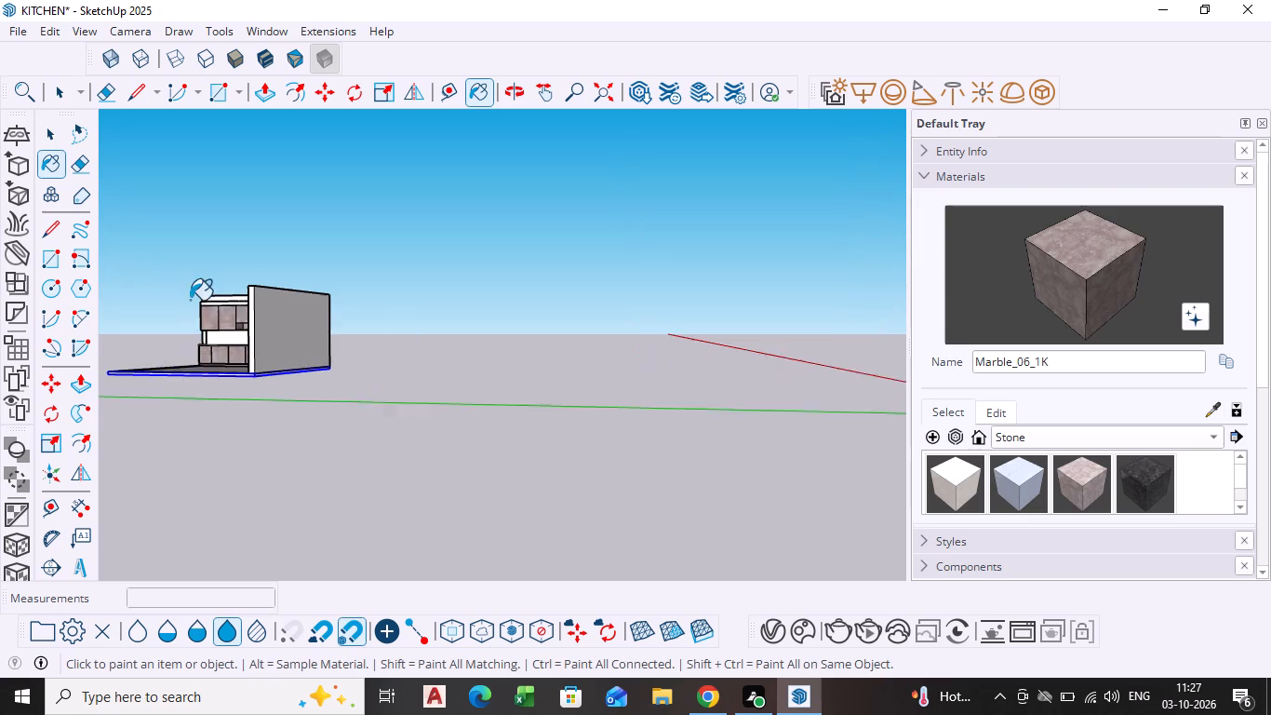
scroll(190, 300, up, 7)
middle_drag(218, 370, 355, 386)
scroll(259, 348, up, 14)
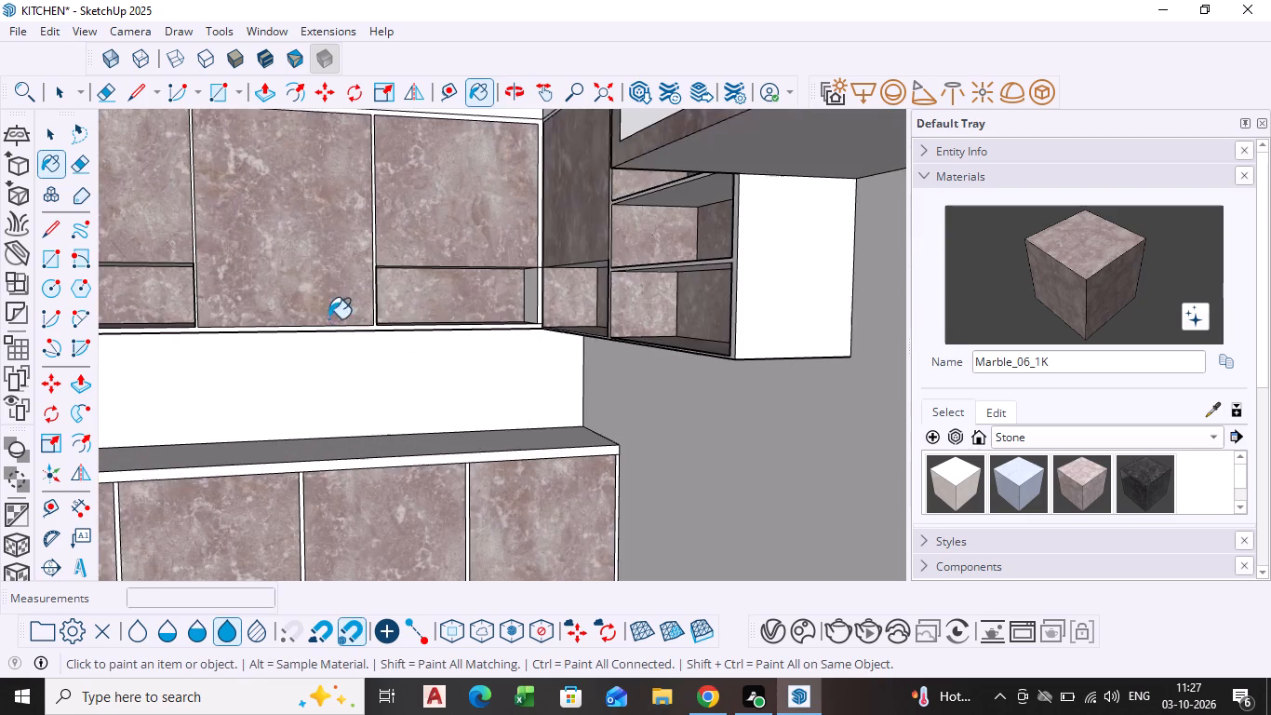
middle_drag(369, 337, 466, 368)
scroll(475, 296, up, 4)
click(493, 285)
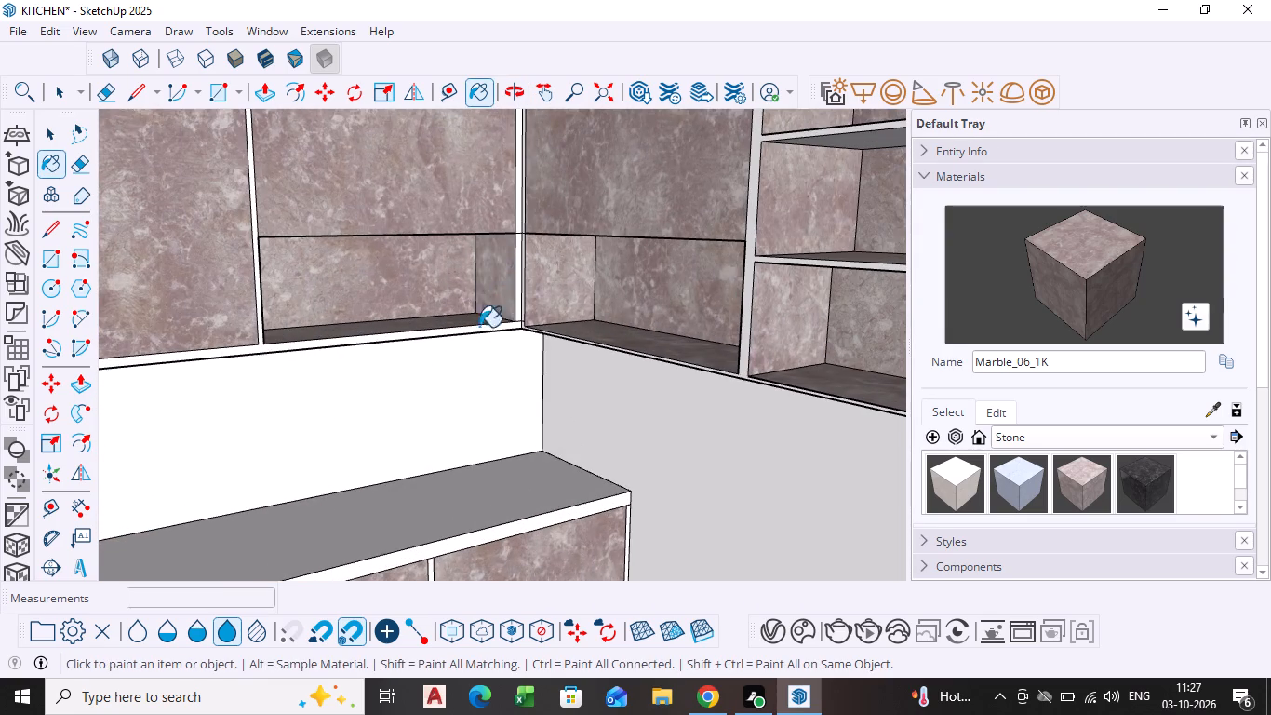
Paint the front fascia running above the long wall's upper cabinets with Marble_06_1K.
scroll(447, 356, down, 12)
scroll(351, 407, down, 3)
shift+middle_drag(347, 409, 511, 324)
middle_drag(455, 373, 445, 377)
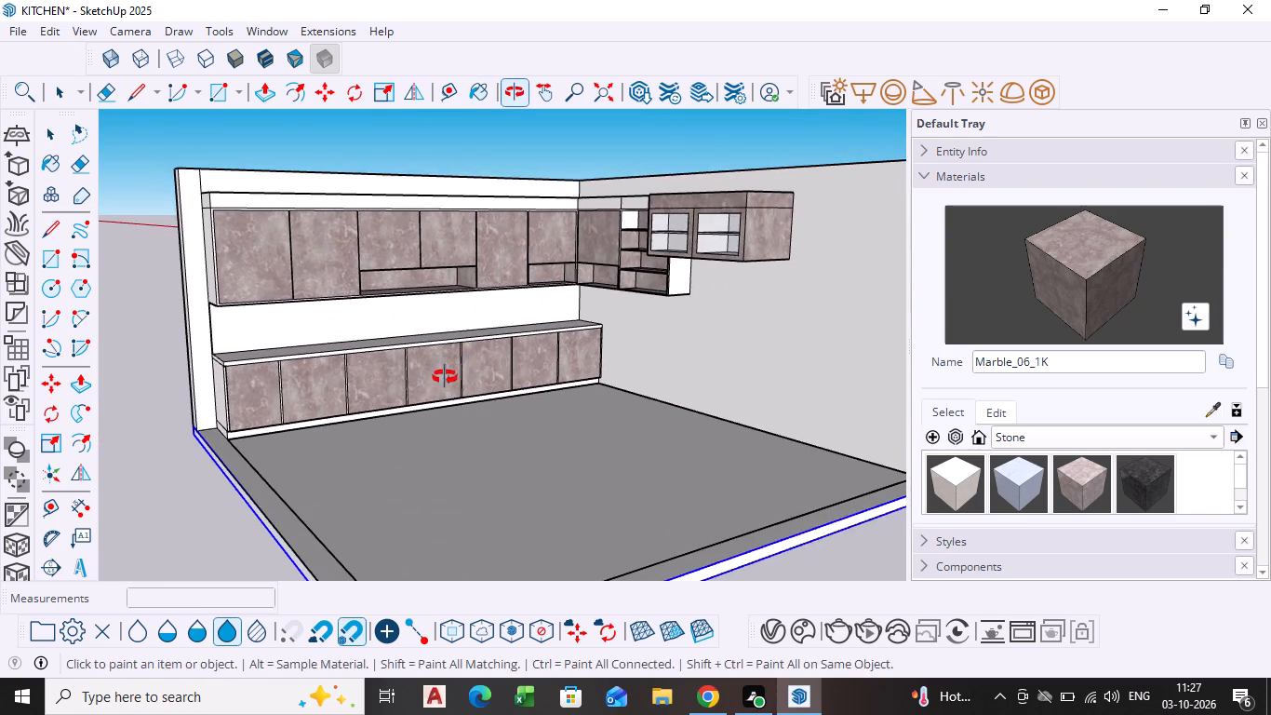
middle_drag(445, 377, 353, 374)
scroll(414, 264, up, 8)
scroll(438, 386, down, 2)
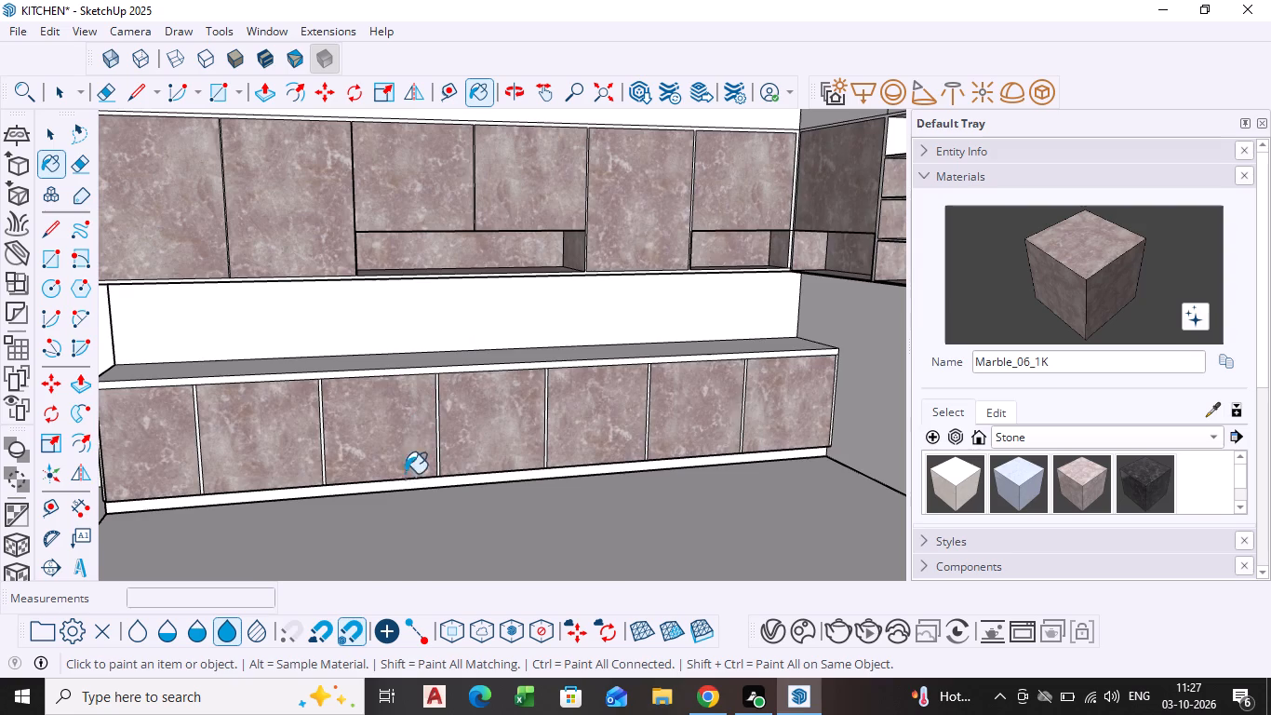
scroll(395, 487, down, 1)
middle_drag(395, 485, 421, 431)
scroll(430, 415, down, 4)
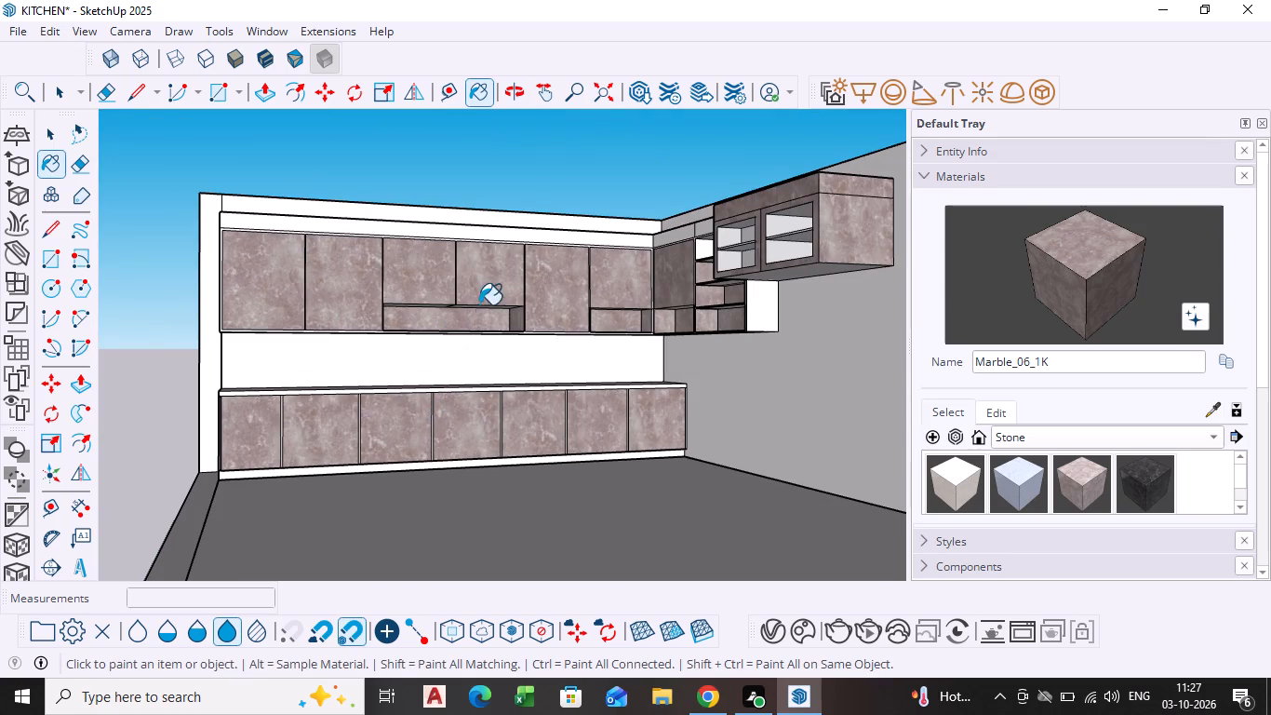
scroll(320, 219, up, 3)
middle_drag(309, 242, 411, 306)
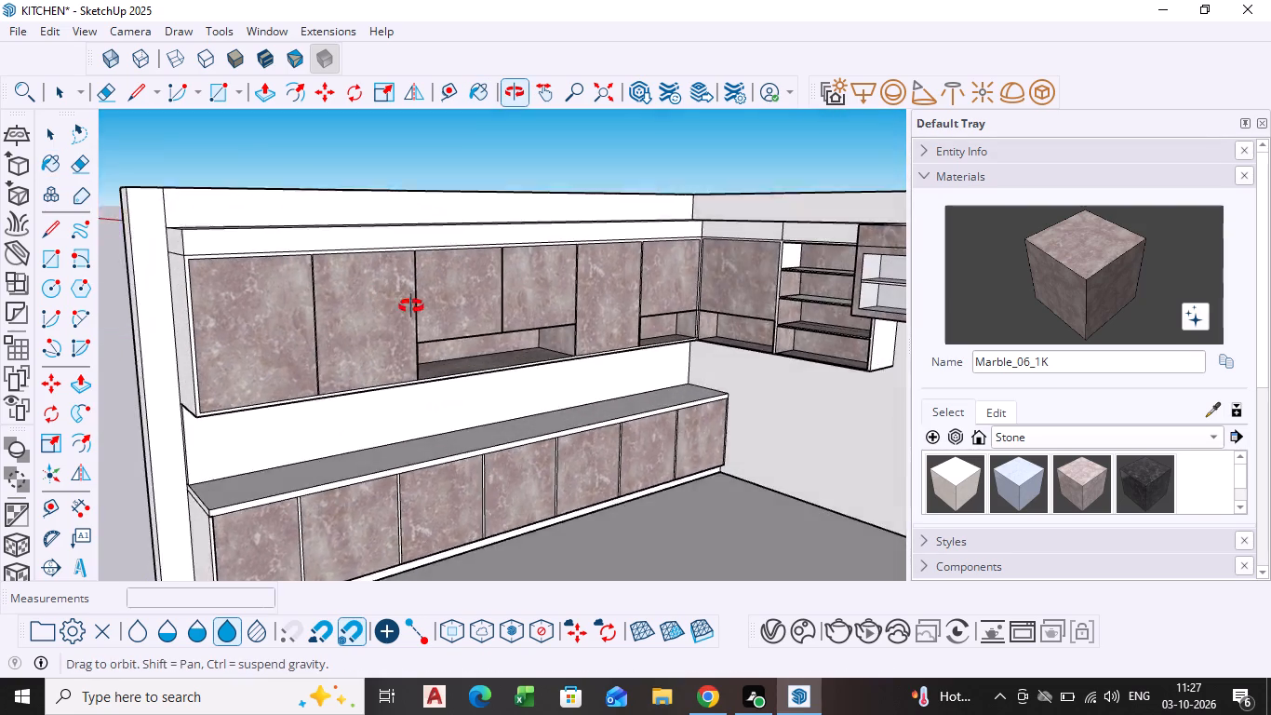
middle_drag(411, 306, 438, 339)
click(362, 268)
middle_drag(271, 373, 290, 384)
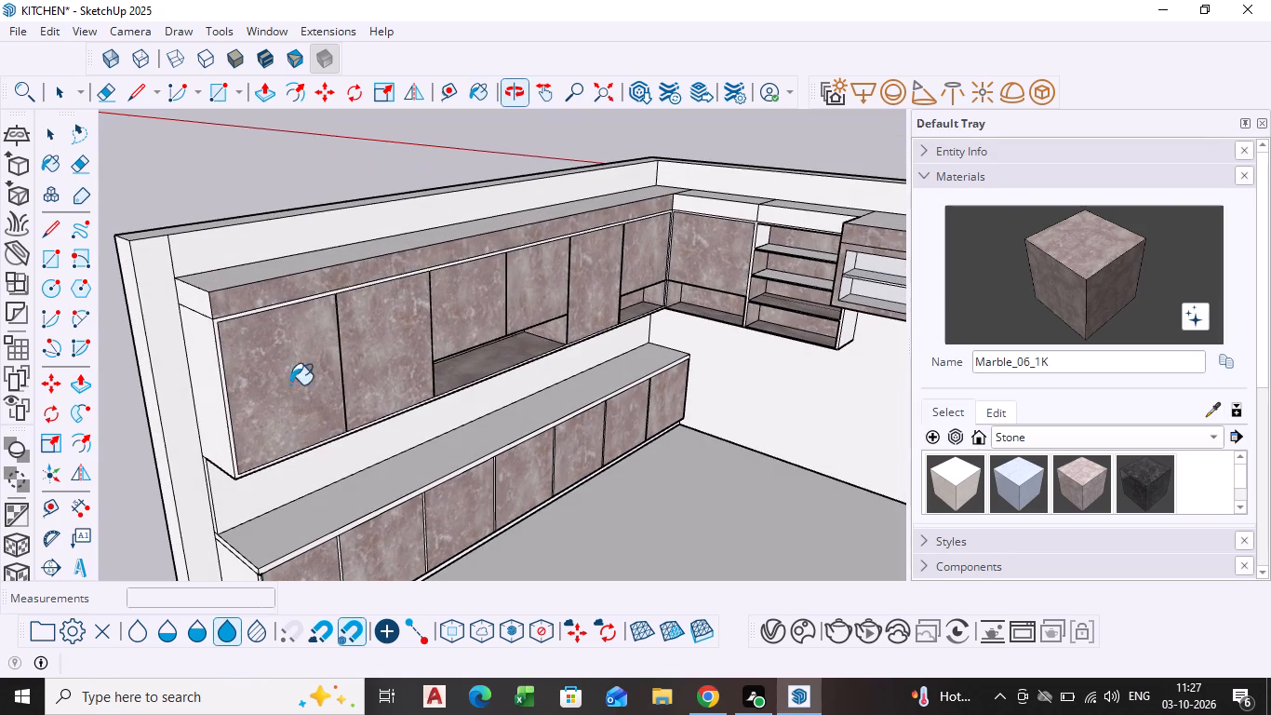
Paint the top surface of the long wall's upper cabinets with Marble_06_1K.
middle_drag(319, 281, 326, 329)
click(331, 290)
scroll(368, 356, down, 2)
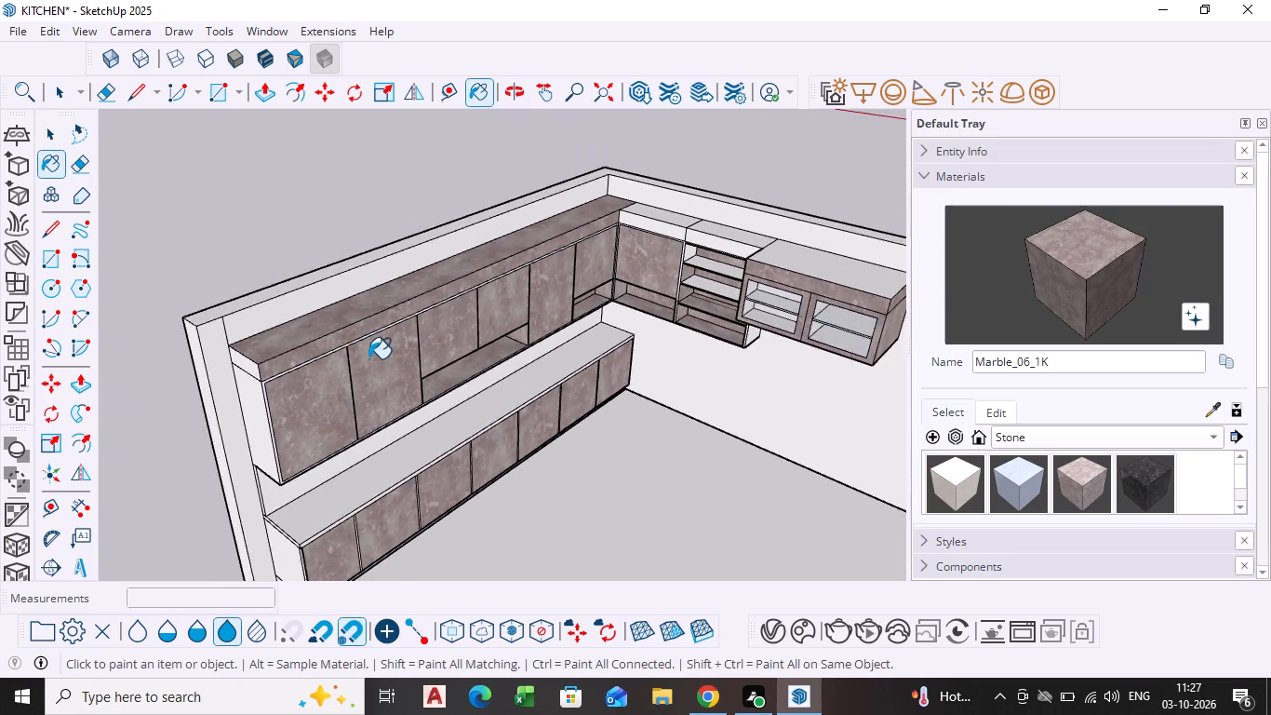
Paint the top faces of the adjoining wall's upper units and the fascia above its corner cabinet and shelf unit with Marble_06_1K.
scroll(368, 358, down, 2)
middle_drag(359, 355, 297, 353)
scroll(731, 250, up, 3)
click(654, 241)
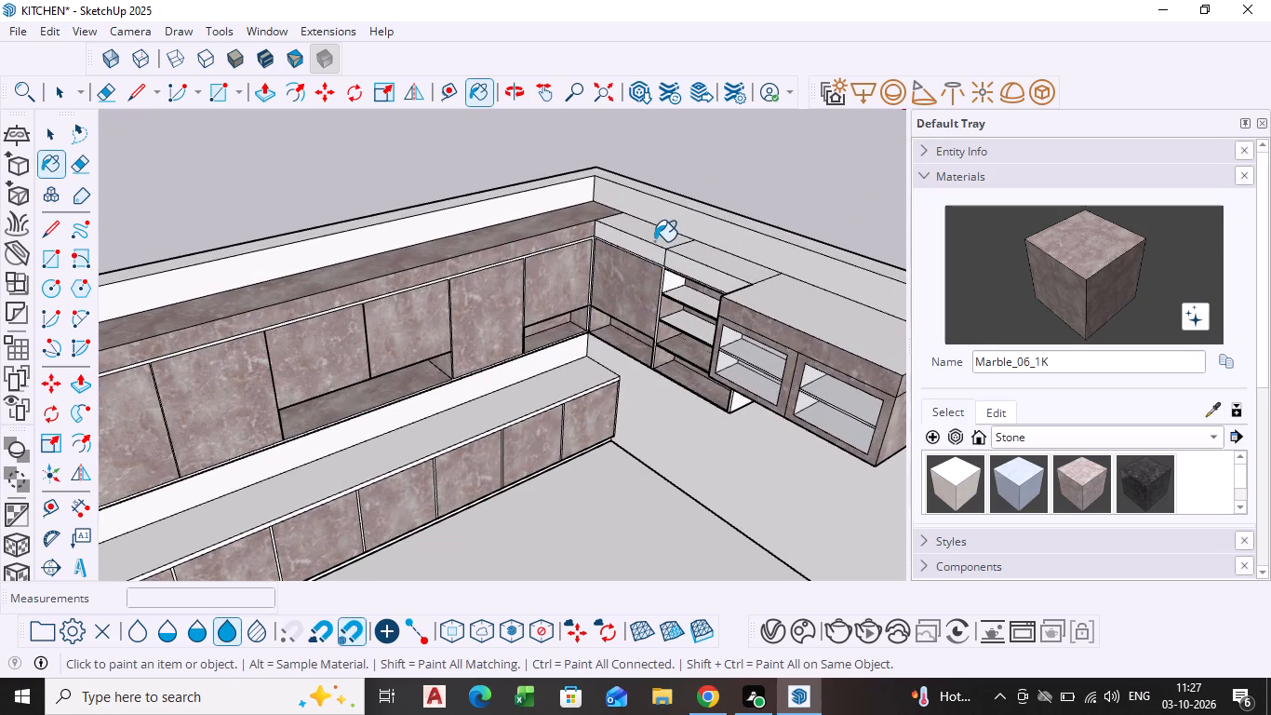
scroll(651, 255, up, 6)
click(649, 255)
click(699, 282)
click(754, 250)
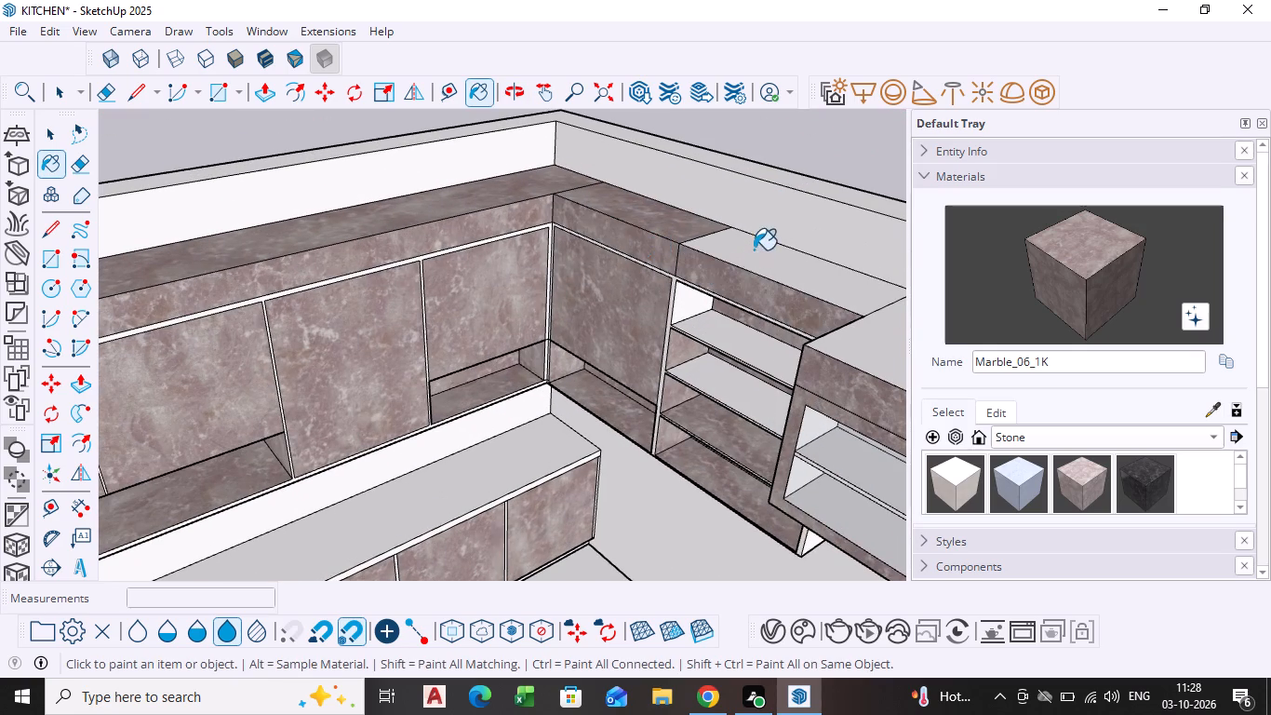
scroll(756, 331, down, 6)
shift+middle_drag(755, 336, 502, 290)
click(624, 311)
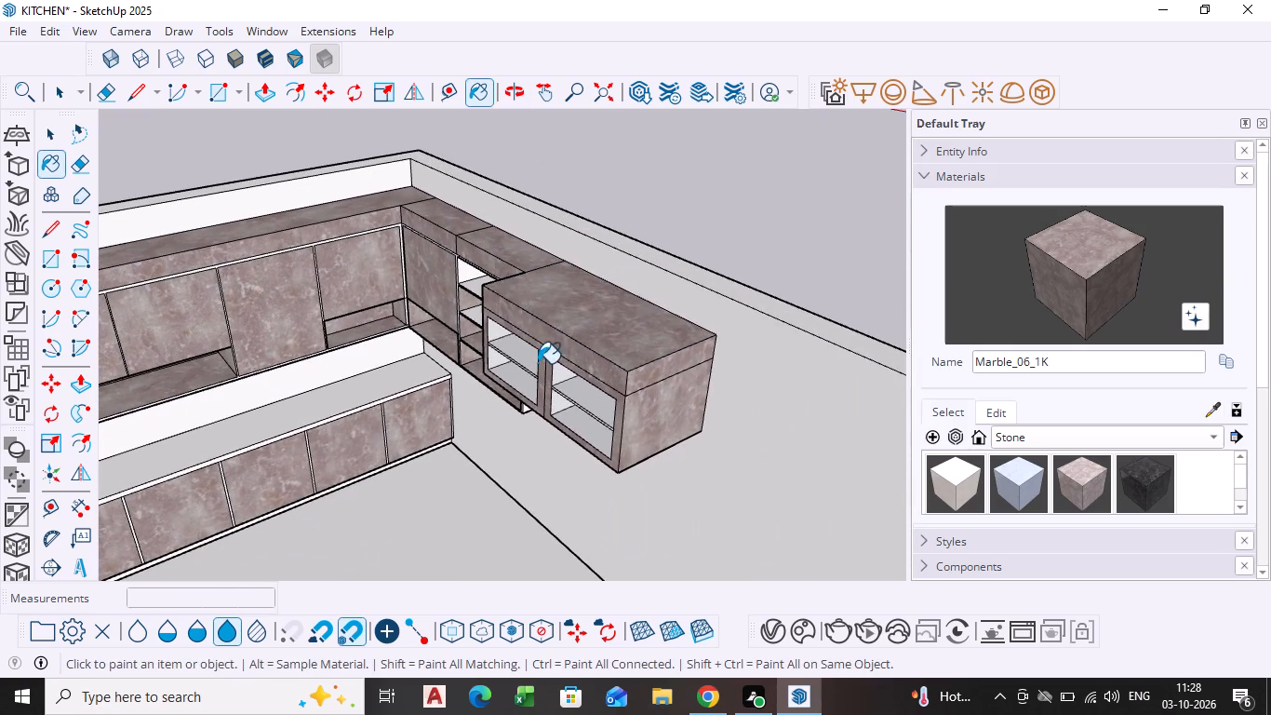
Paint the inner side, shelf surface and ceiling of the open shelf unit's top compartment with Marble_06_1K.
middle_drag(538, 363, 668, 275)
scroll(390, 348, up, 4)
scroll(476, 263, up, 4)
click(476, 263)
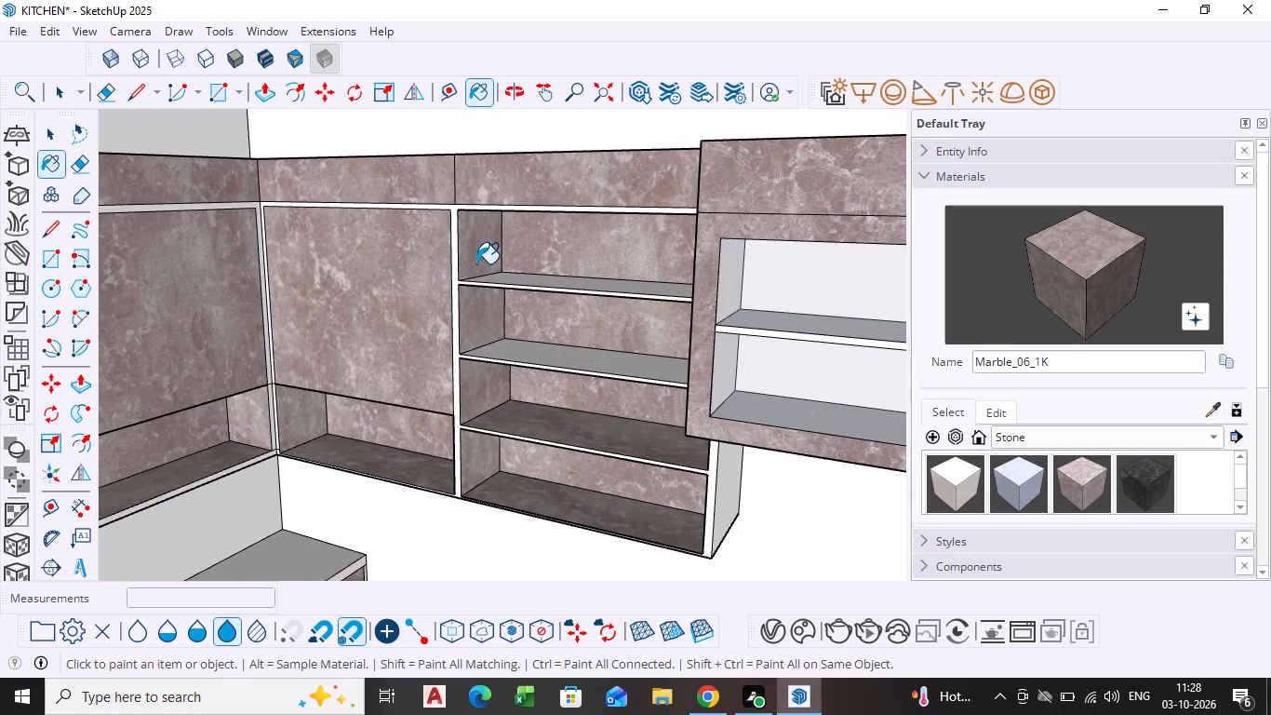
click(559, 289)
scroll(568, 291, up, 5)
middle_drag(569, 290, 569, 336)
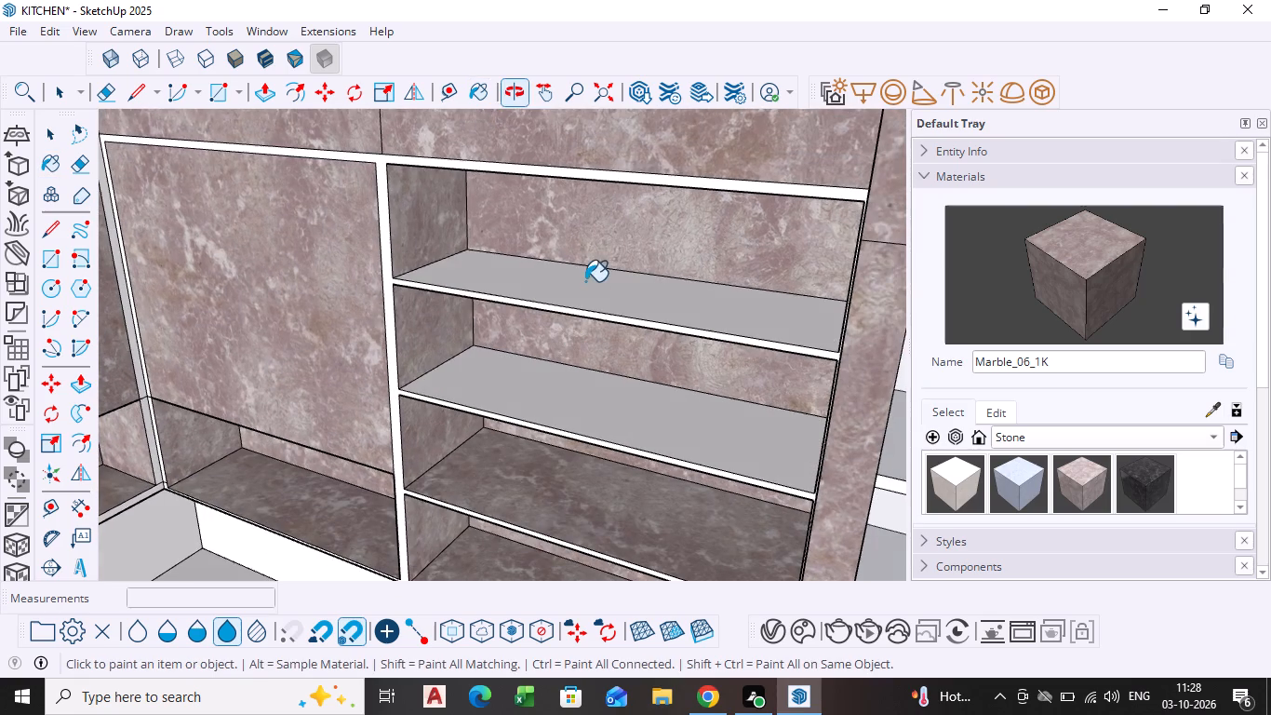
click(585, 281)
scroll(579, 308, down, 1)
middle_drag(578, 308, 599, 208)
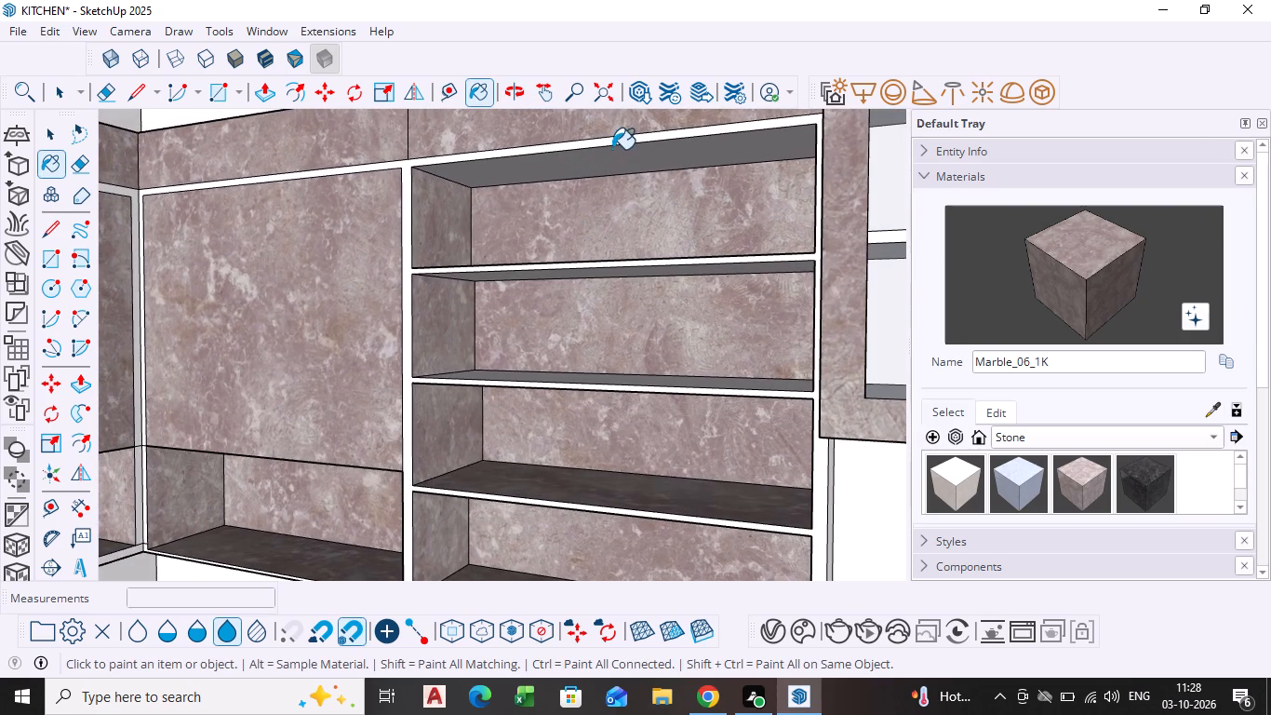
click(600, 169)
Paint the ceiling and bottom of the open shelf unit's second compartment with Marble_06_1K.
middle_drag(569, 240, 595, 174)
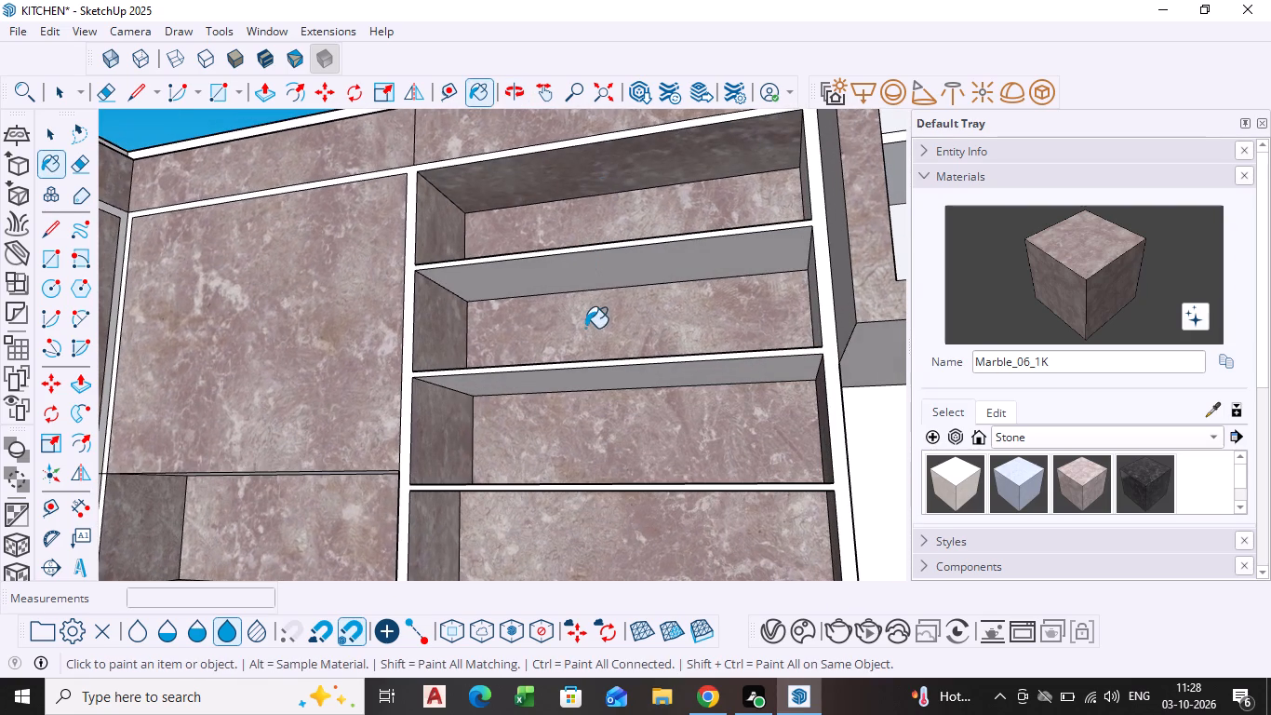
click(594, 276)
scroll(587, 317, down, 1)
middle_drag(585, 327, 582, 430)
click(605, 384)
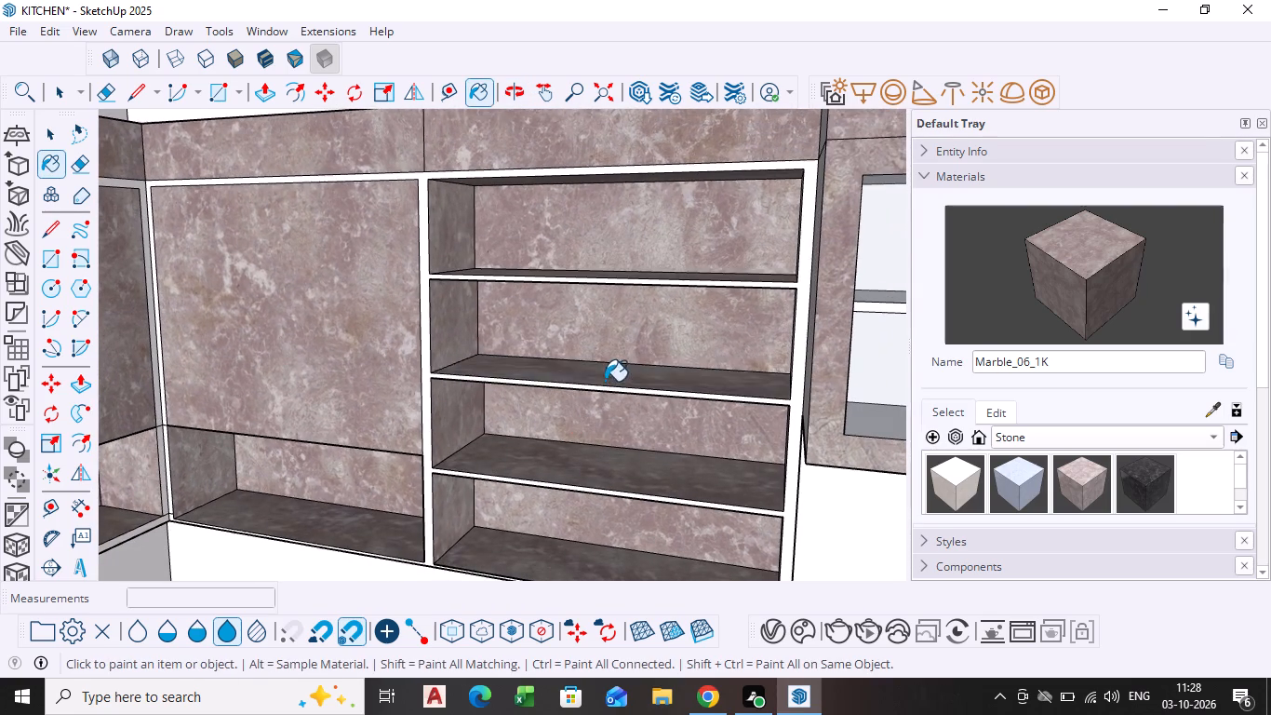
Paint the undersides of the open shelf unit's two lower shelves with Marble_06_1K.
middle_drag(603, 384, 613, 274)
scroll(587, 392, up, 3)
click(588, 368)
scroll(583, 393, down, 2)
middle_drag(583, 395, 577, 443)
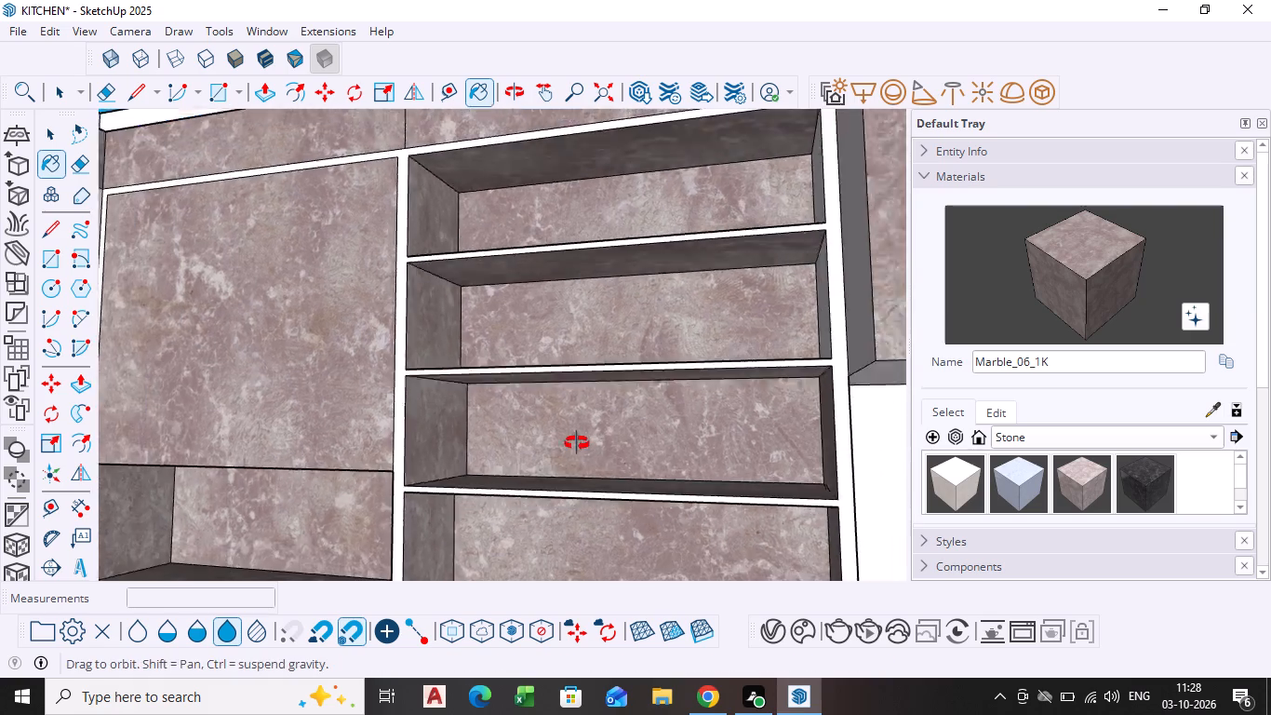
middle_drag(577, 443, 560, 510)
scroll(571, 487, up, 3)
scroll(570, 491, down, 3)
middle_drag(570, 491, 588, 342)
middle_drag(555, 492, 558, 457)
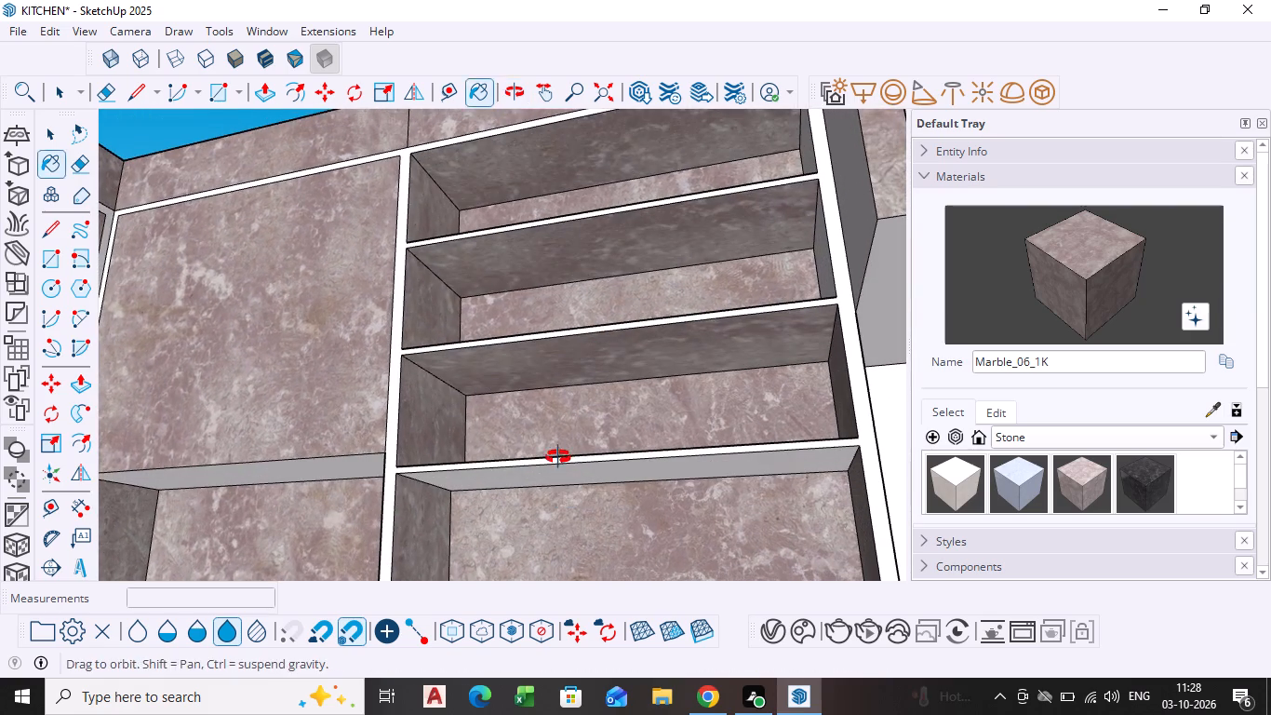
middle_drag(558, 457, 563, 432)
click(555, 459)
Paint the ceilings of both corner niches and the undersides of the shelf unit, corner cabinet and long wall's upper cabinets with Marble_06_1K.
click(301, 478)
scroll(535, 407, down, 7)
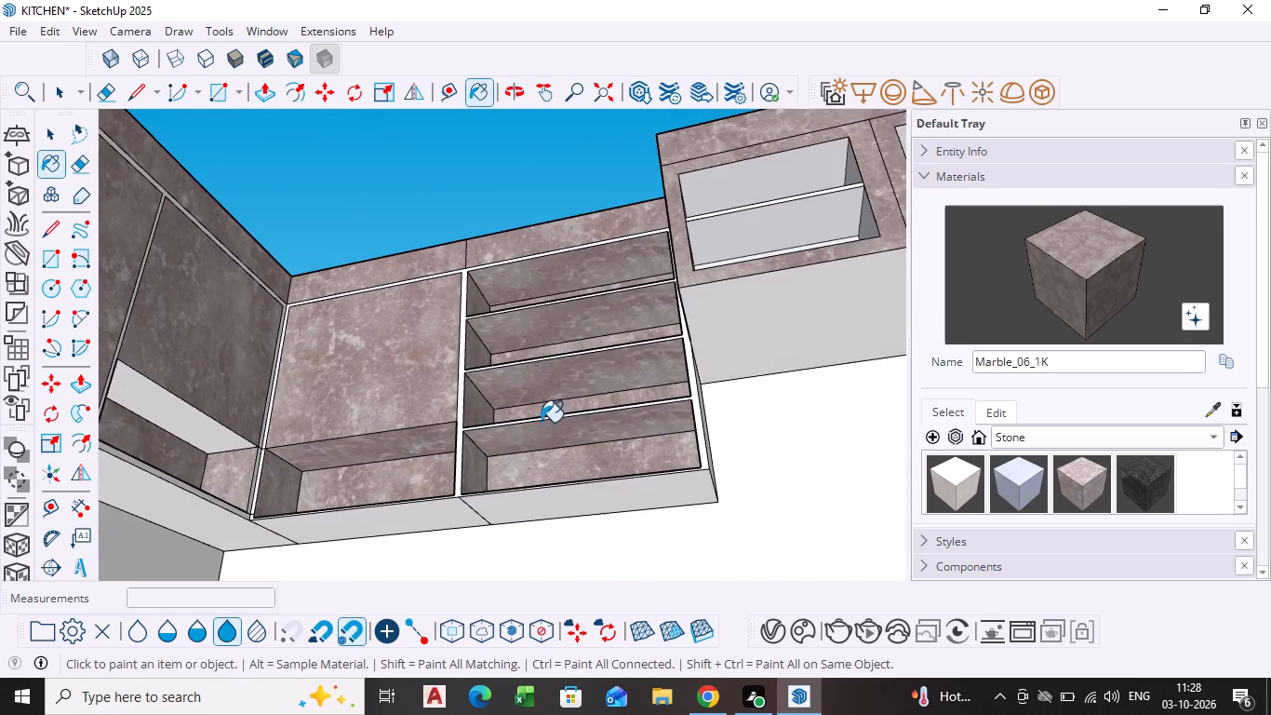
scroll(541, 435, down, 1)
middle_click(541, 435)
click(541, 506)
click(426, 518)
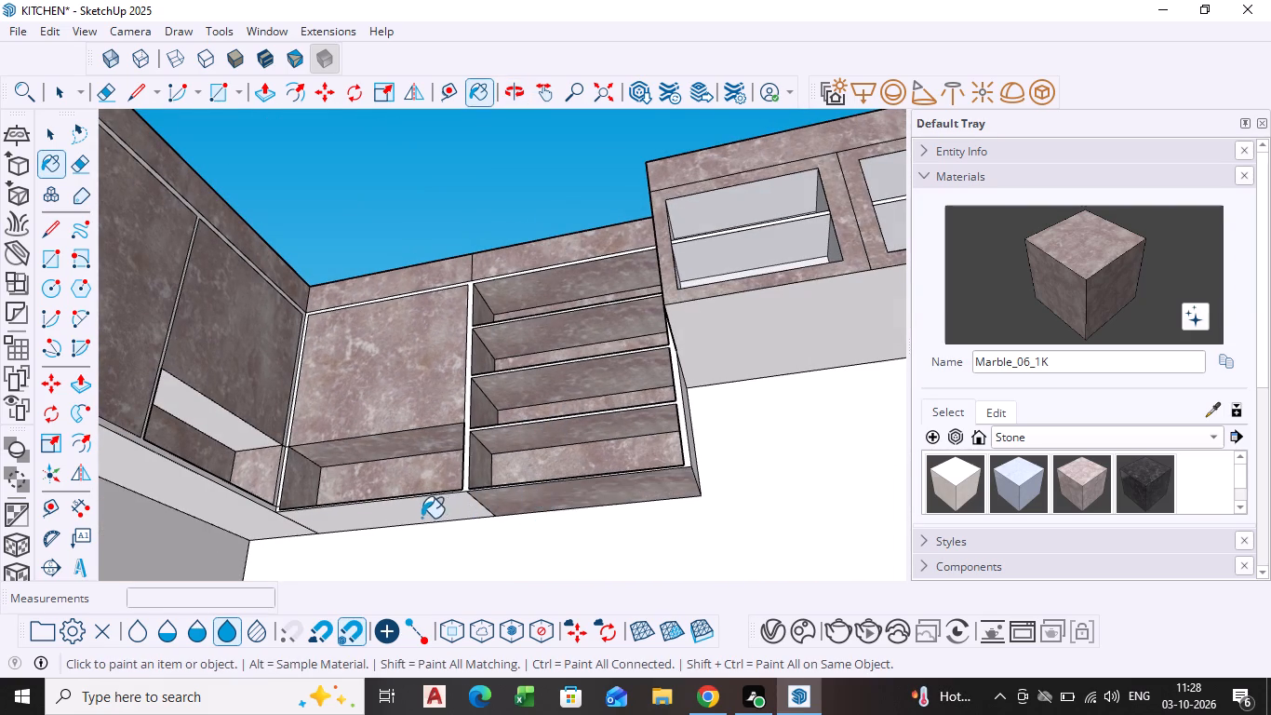
click(257, 520)
click(248, 445)
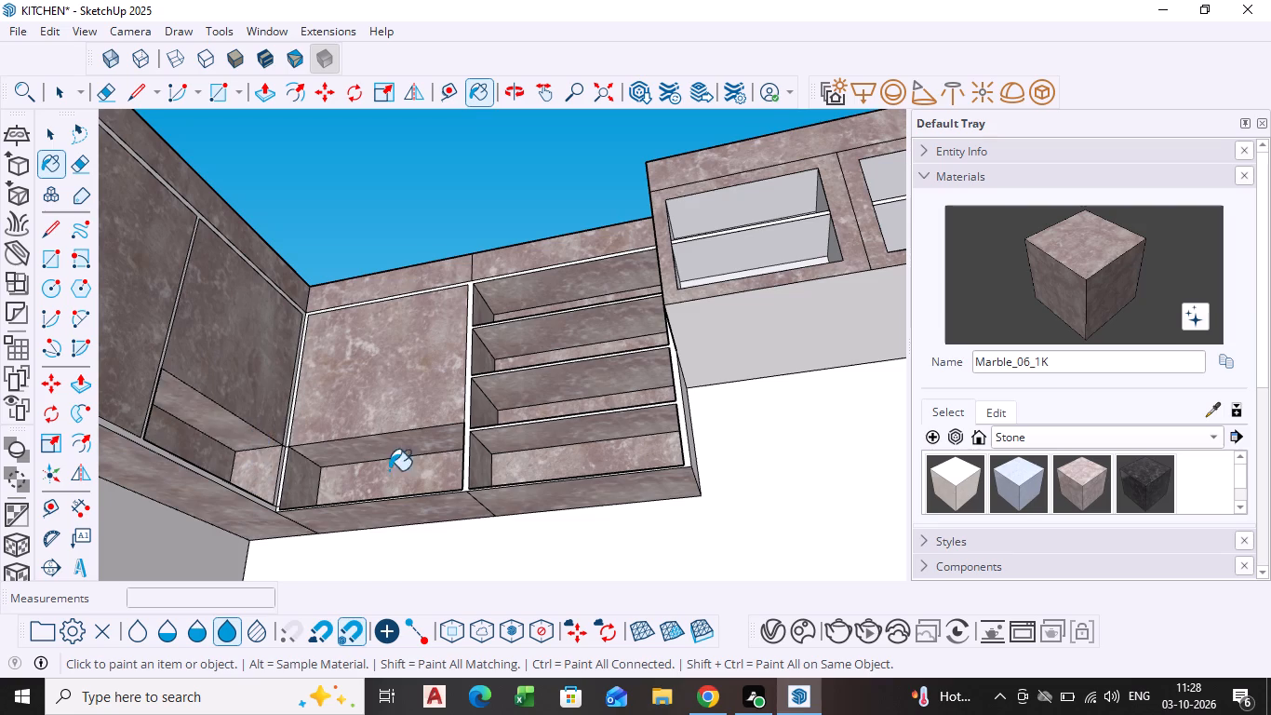
Paint the underside of the projecting end cabinet and the outer side of the open shelf unit with Marble_06_1K.
scroll(557, 460, down, 1)
click(770, 348)
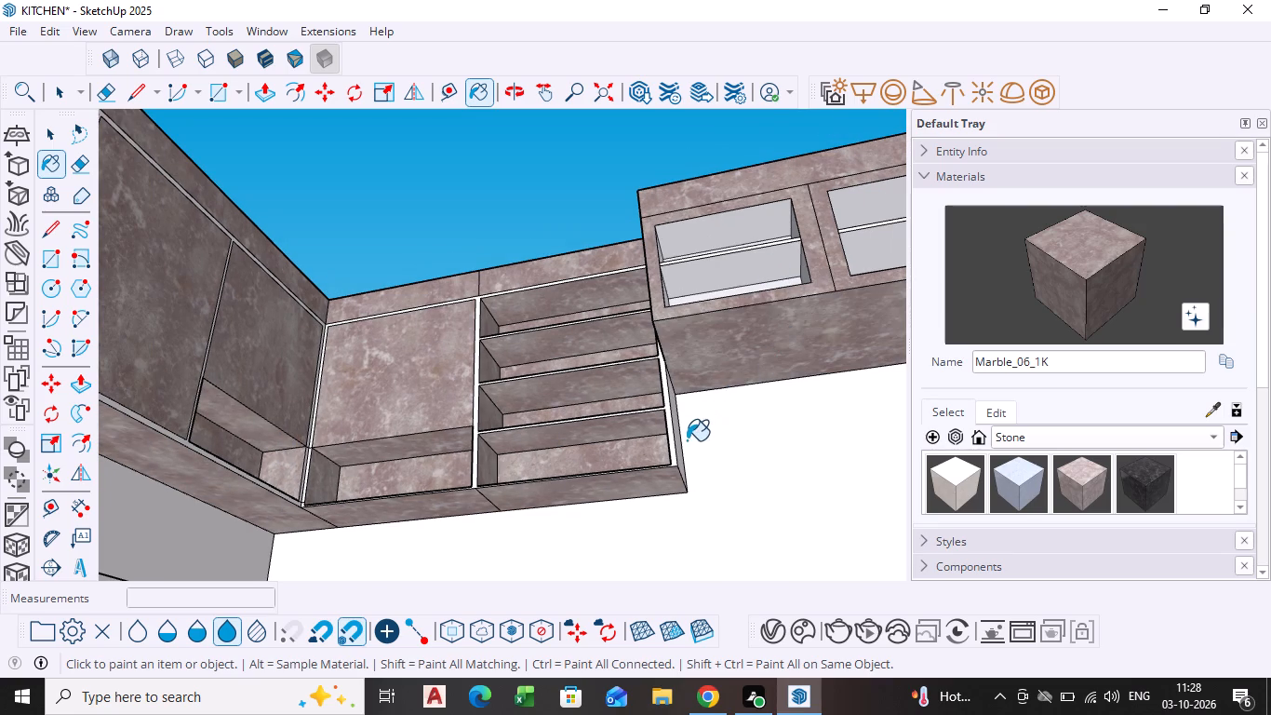
click(682, 442)
scroll(677, 449, up, 2)
middle_drag(677, 450, 599, 474)
click(691, 425)
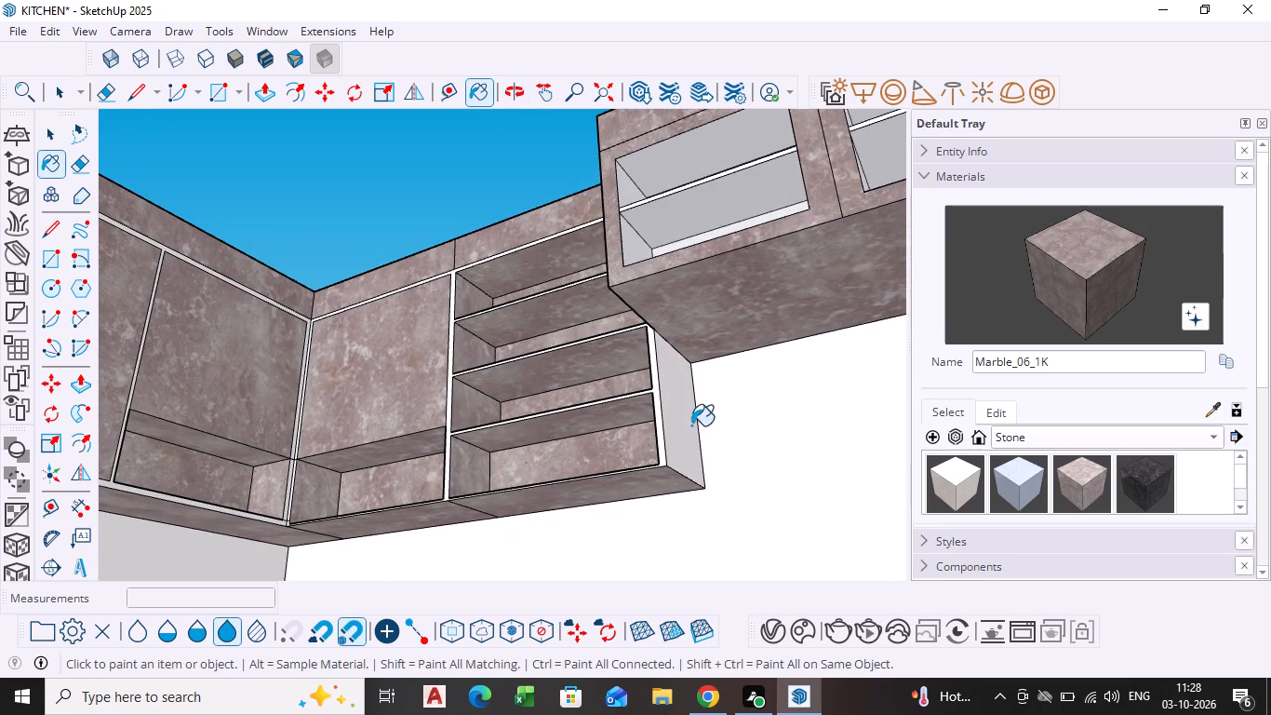
Paint the long wall's exposed end faces, on the upper cabinets, their fascia and the base cabinets, with Marble_06_1K.
scroll(589, 410, down, 12)
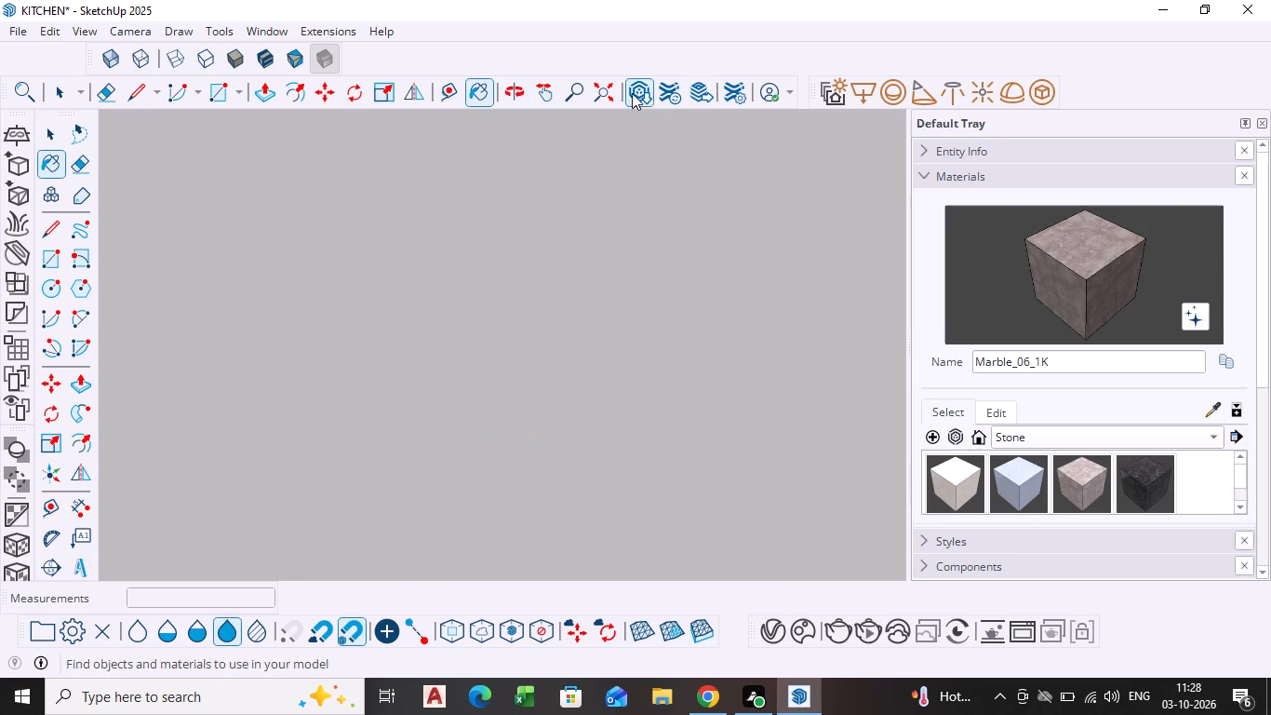
click(609, 94)
scroll(448, 346, down, 1)
middle_drag(447, 348, 408, 474)
scroll(274, 371, up, 14)
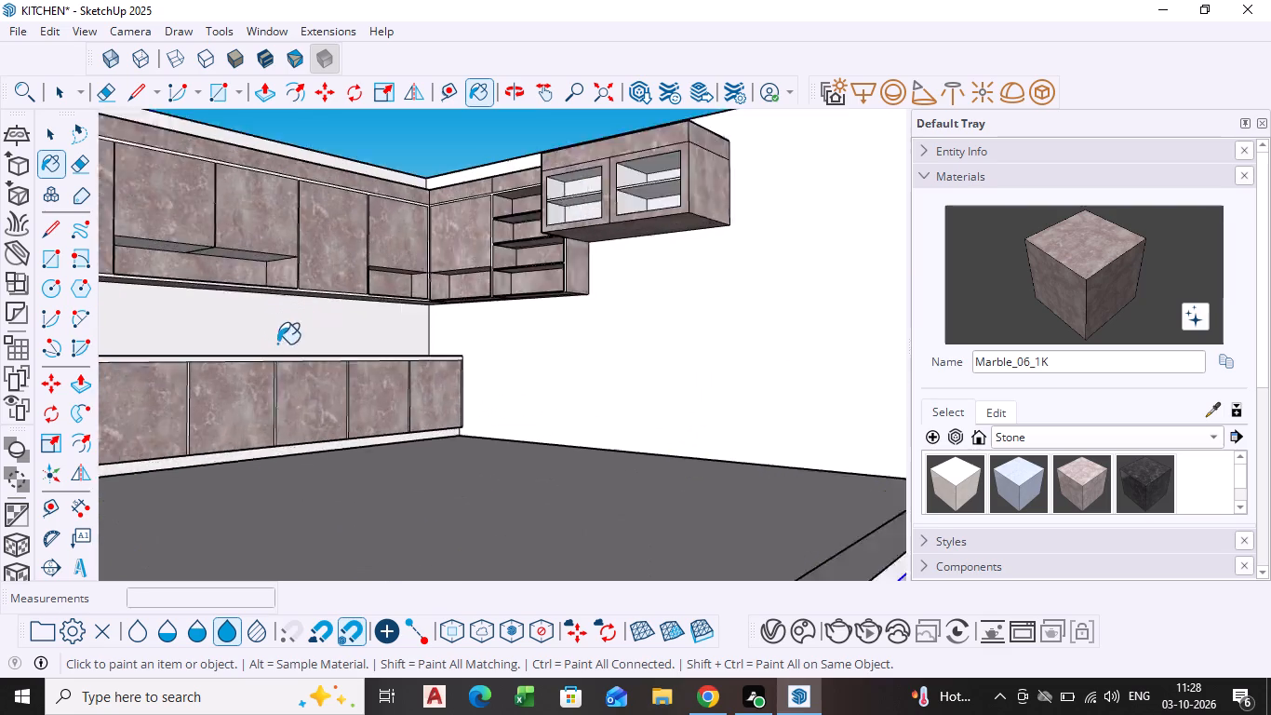
scroll(277, 344, up, 1)
middle_drag(281, 341, 271, 438)
scroll(322, 357, down, 3)
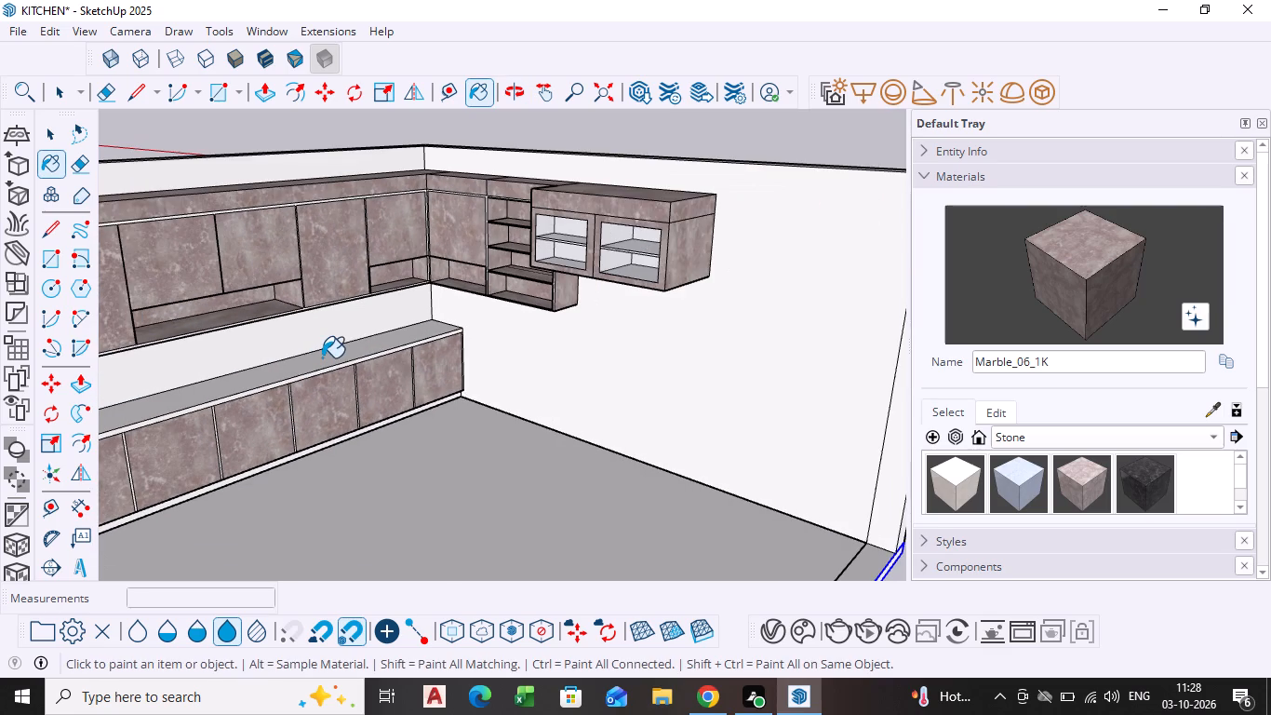
scroll(326, 355, down, 2)
shift+middle_drag(327, 355, 543, 307)
middle_click(551, 322)
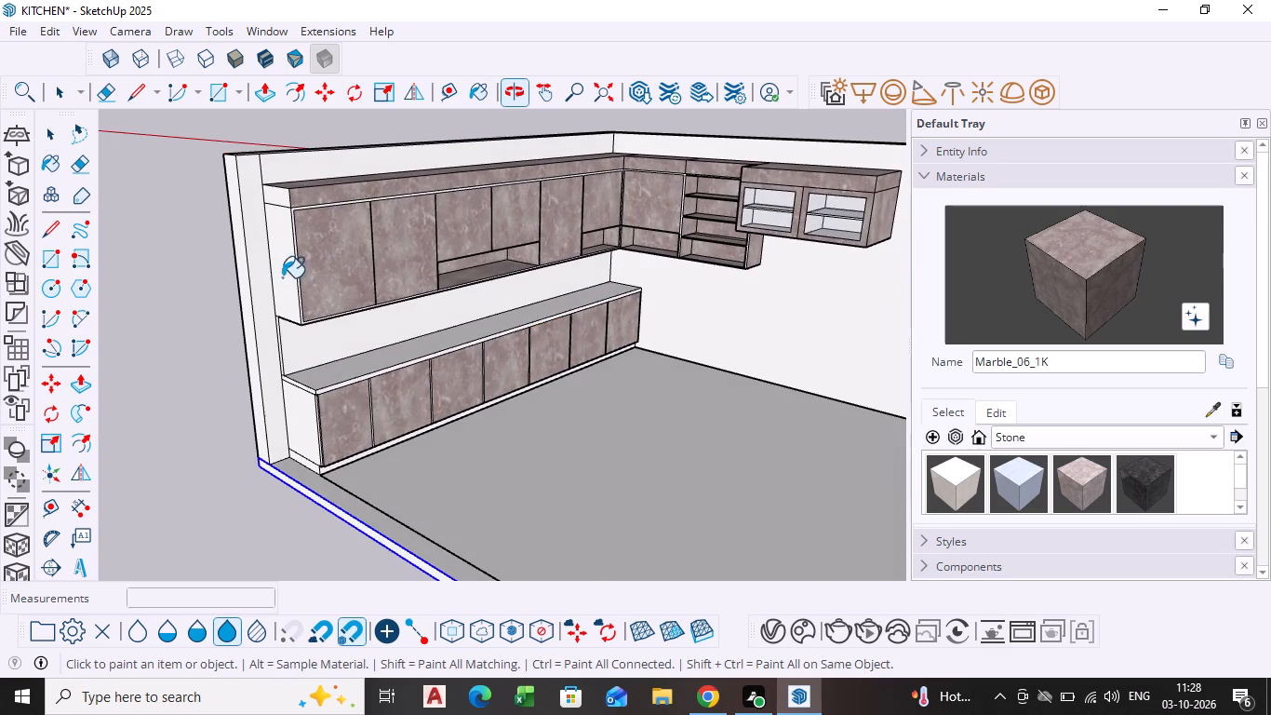
scroll(256, 254, up, 3)
click(292, 250)
click(287, 178)
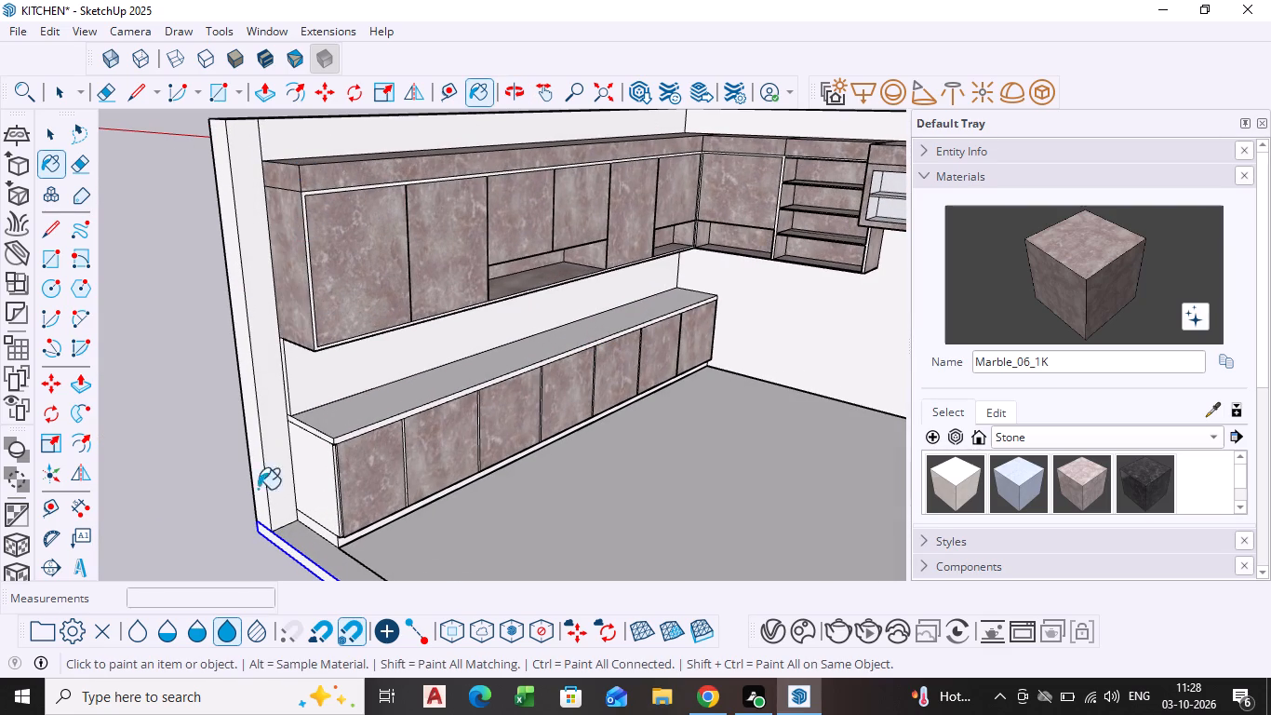
click(304, 479)
Paint the top of the base cabinets' countertop with the black stone material Marble_07_1K.
scroll(324, 526, up, 5)
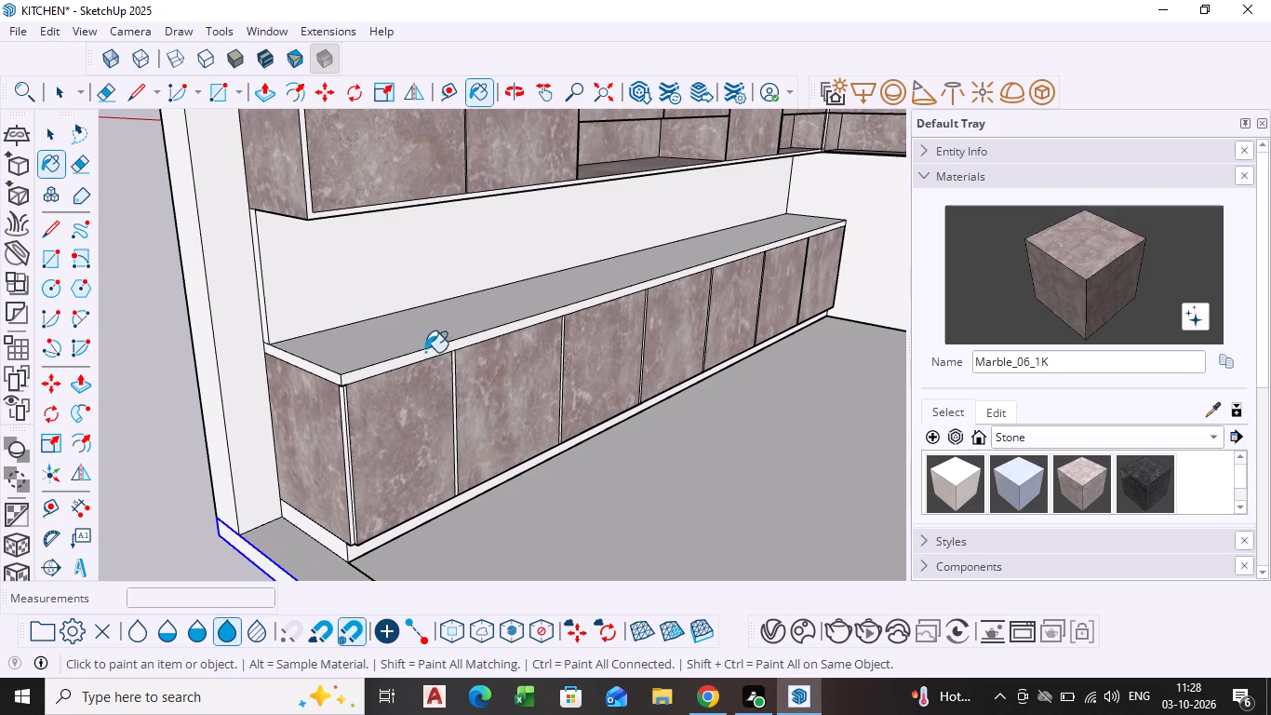
click(1117, 479)
drag(1153, 479, 1144, 477)
click(574, 283)
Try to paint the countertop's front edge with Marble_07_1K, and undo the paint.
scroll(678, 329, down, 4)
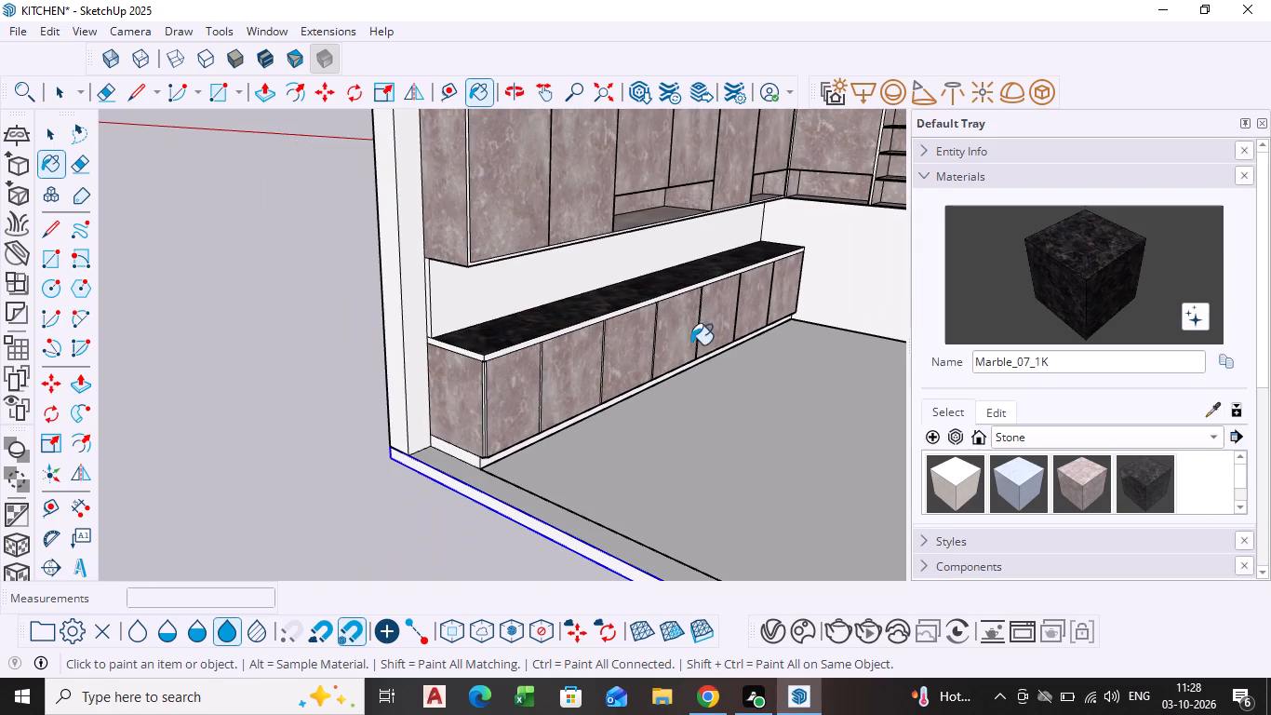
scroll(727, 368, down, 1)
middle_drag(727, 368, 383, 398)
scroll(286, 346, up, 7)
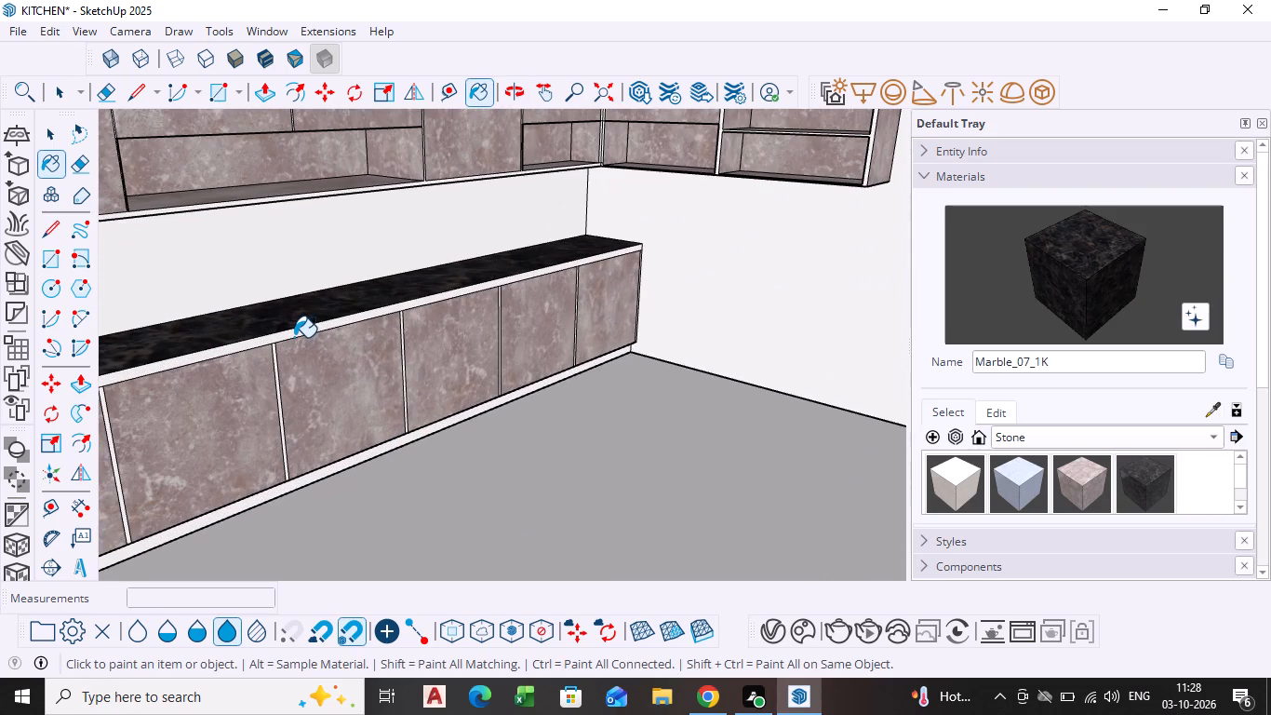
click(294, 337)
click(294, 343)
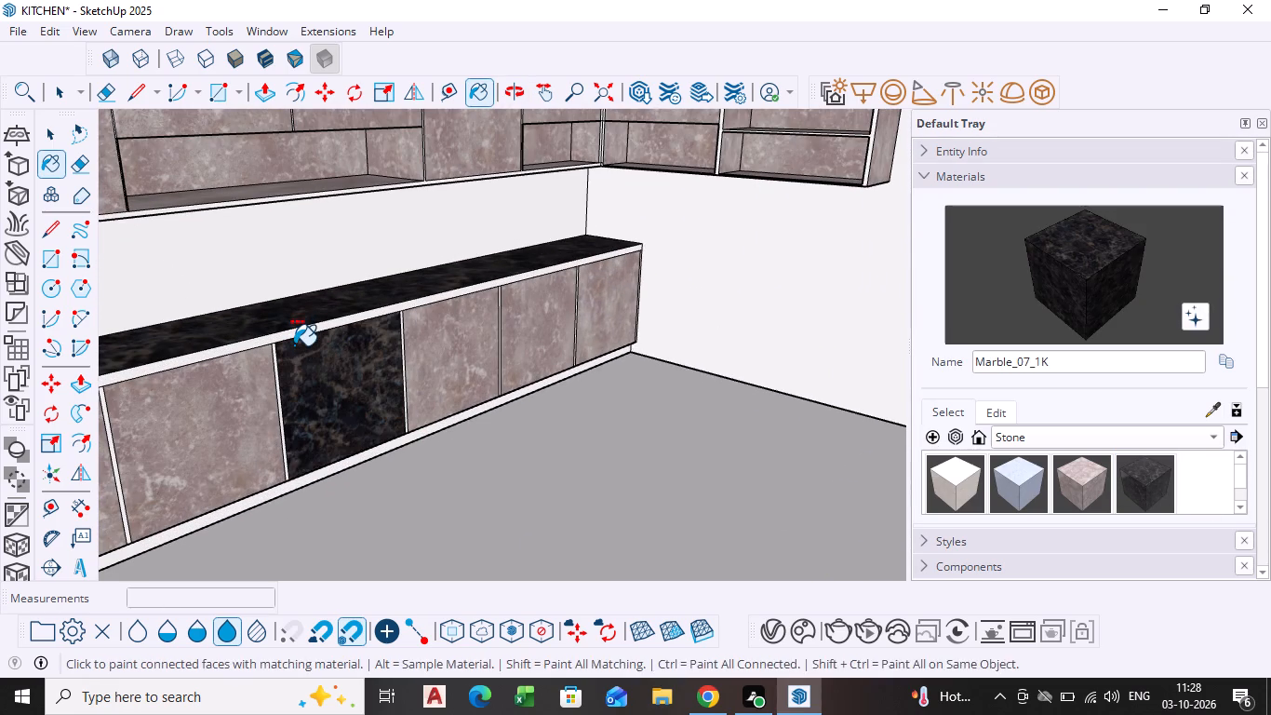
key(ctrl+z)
Paint the countertop's long front edge with Marble_07_1K.
scroll(275, 347, down, 1)
middle_drag(275, 347, 577, 334)
shift+scroll(577, 334, down, 1)
scroll(538, 344, up, 5)
click(523, 347)
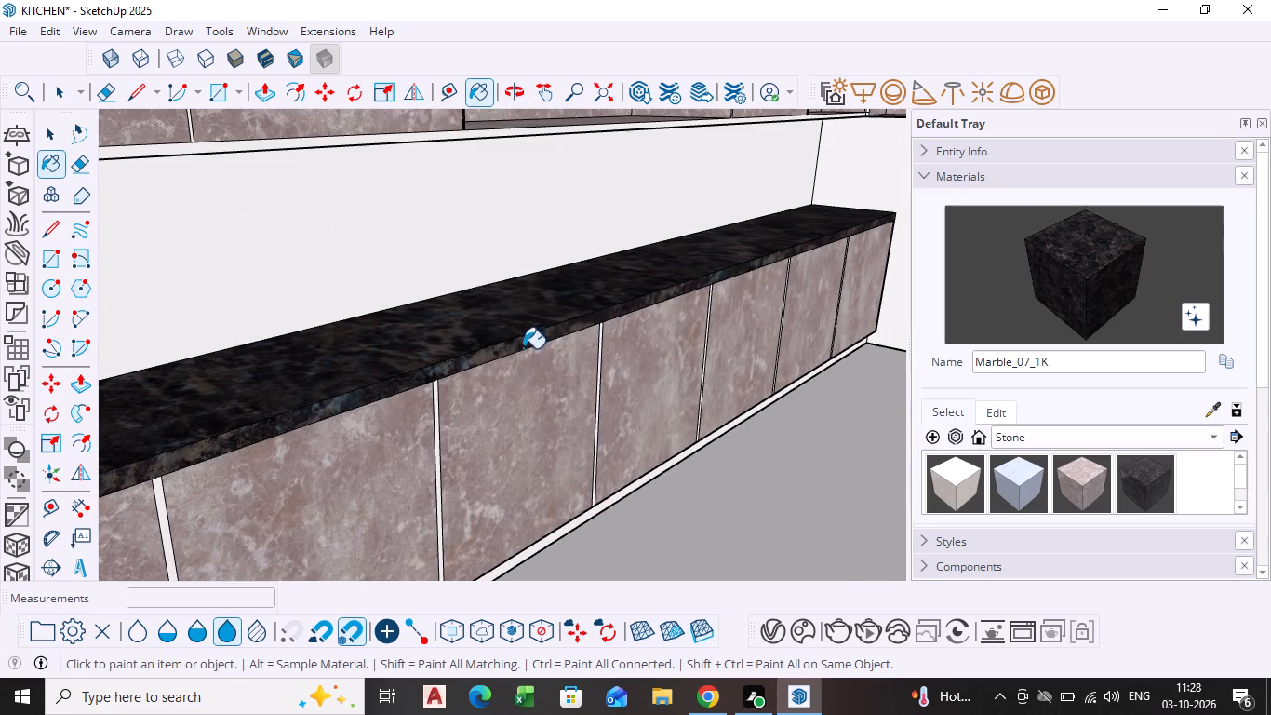
Paint the vertical strip between the second and third base cabinet doors from the open end with Marble_07_1K.
scroll(513, 403, down, 1)
middle_drag(502, 406, 464, 349)
scroll(412, 397, up, 4)
click(373, 439)
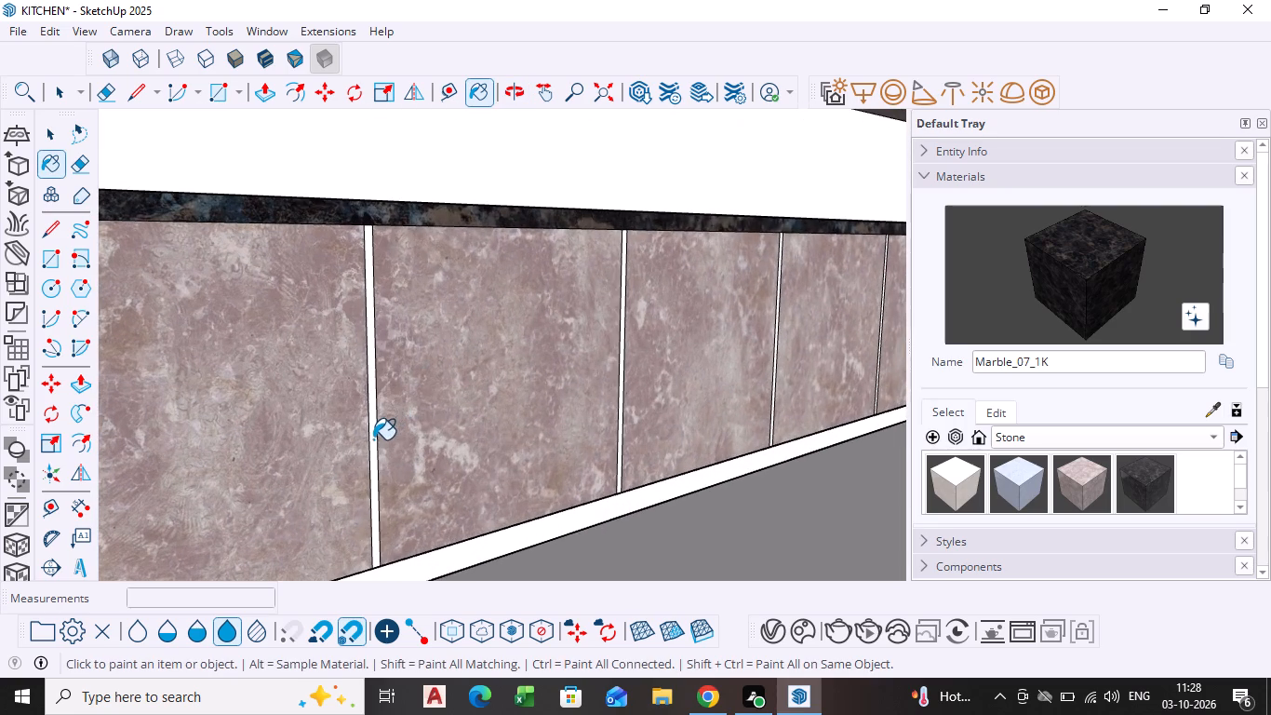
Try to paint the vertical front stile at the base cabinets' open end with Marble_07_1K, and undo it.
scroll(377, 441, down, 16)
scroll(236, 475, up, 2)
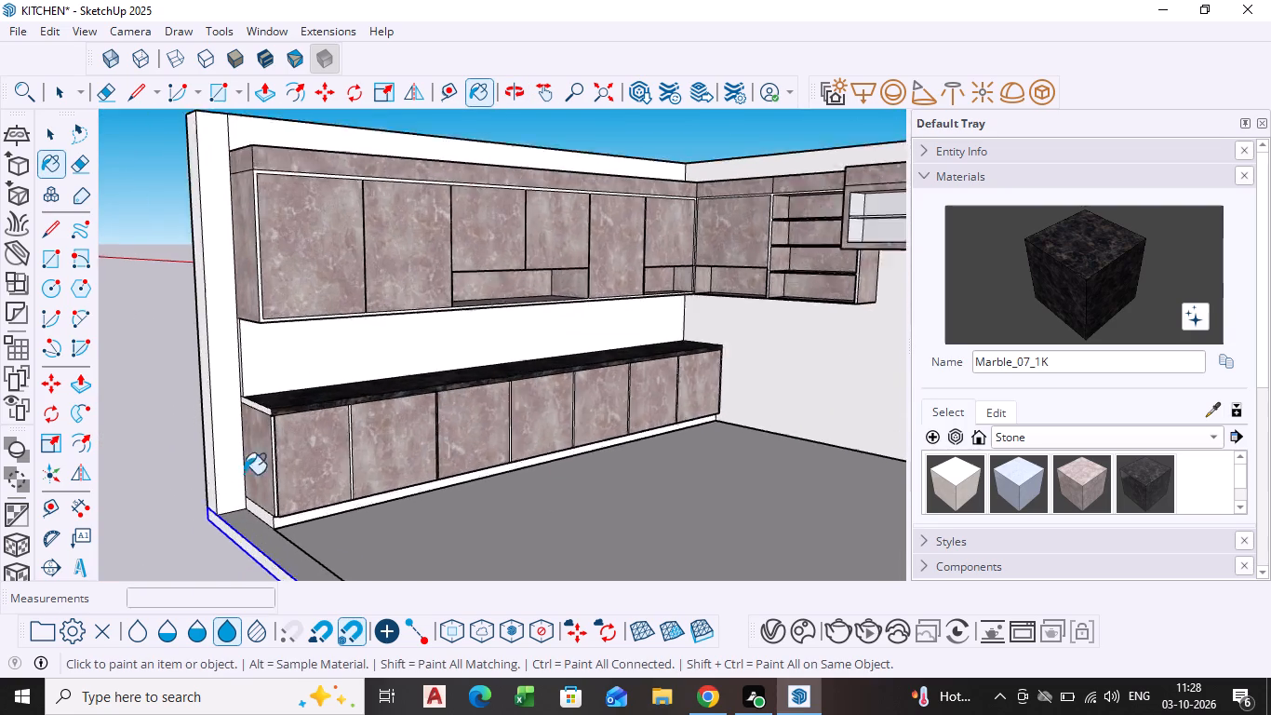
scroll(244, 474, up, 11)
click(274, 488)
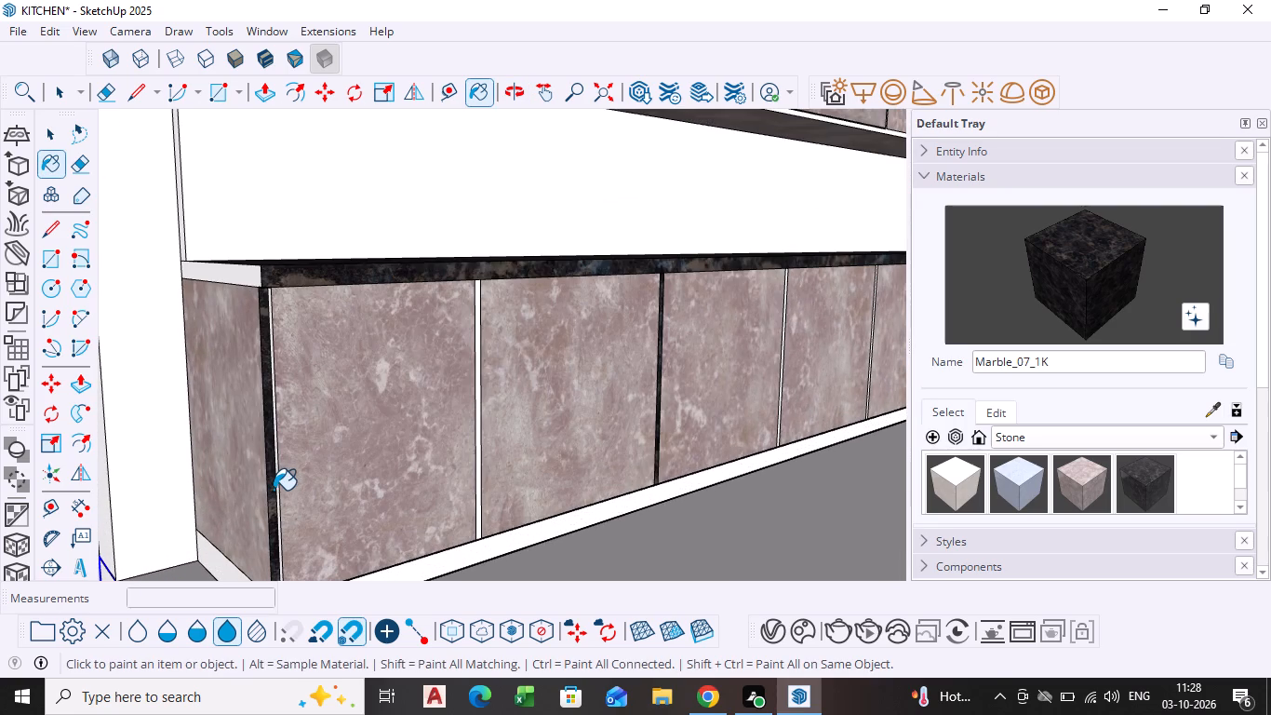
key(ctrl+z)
Paint the narrow strip between the open-end stile and the first base cabinet door with Marble_07_1K.
ctrl+scroll(281, 478, up, 8)
click(274, 470)
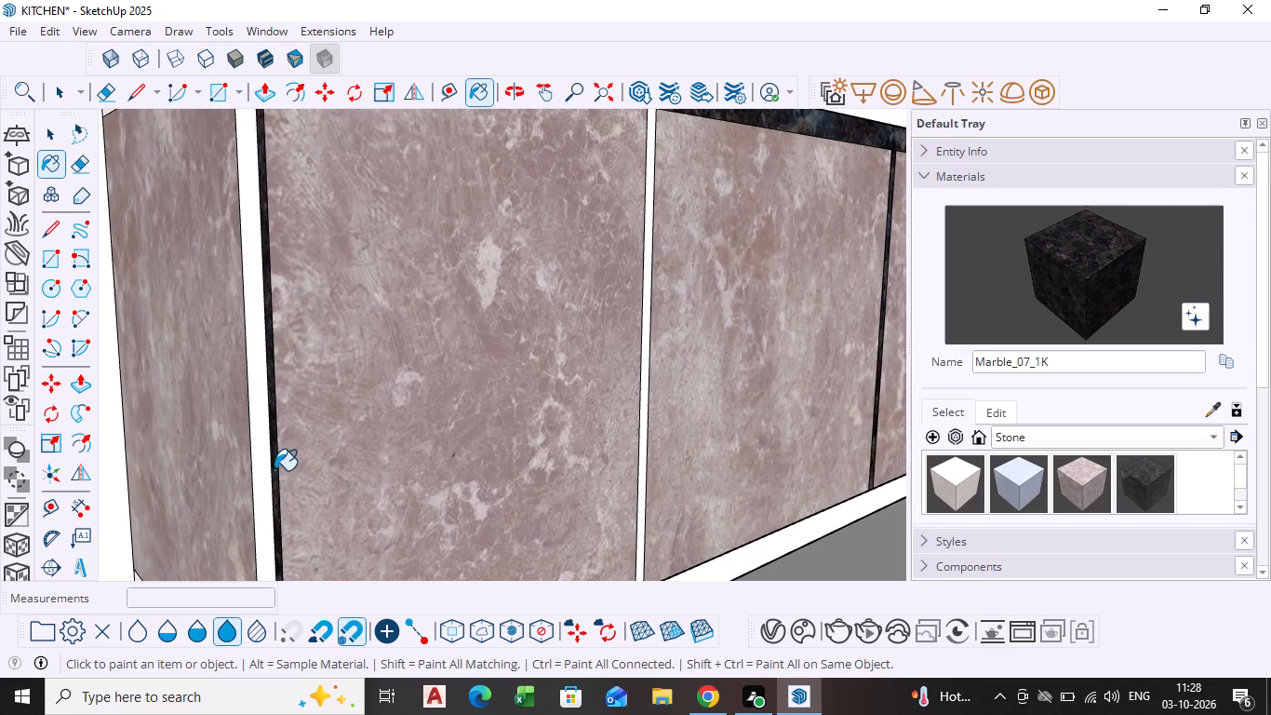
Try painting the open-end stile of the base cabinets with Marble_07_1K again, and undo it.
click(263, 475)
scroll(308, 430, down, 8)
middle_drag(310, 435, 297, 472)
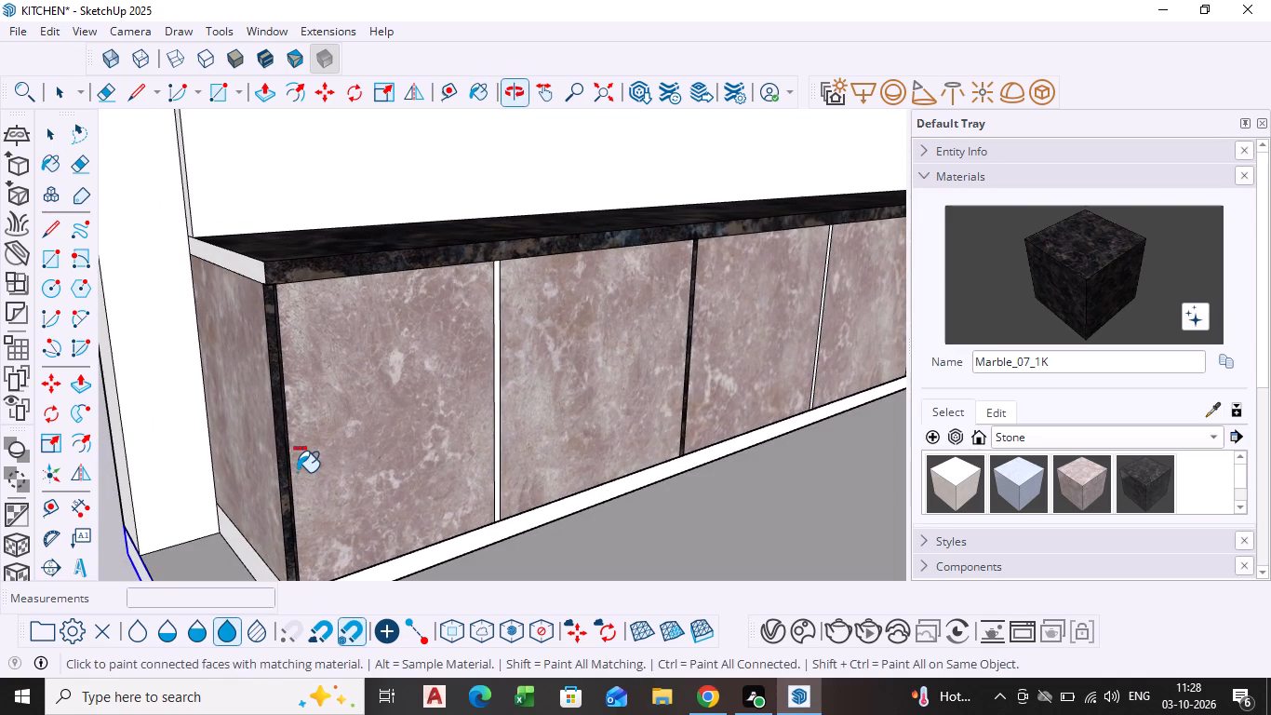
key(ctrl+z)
Paint the countertop's short edge at the open end with Marble_07_1K.
click(244, 270)
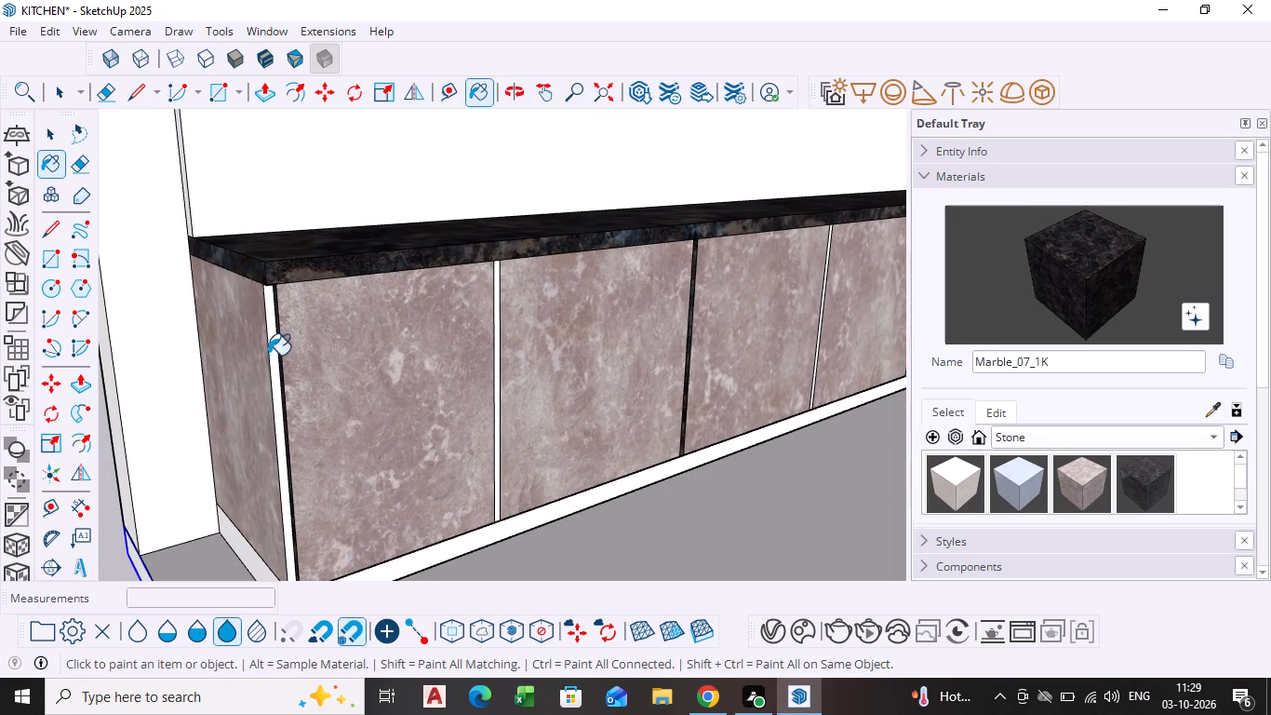
Paint the remaining white gap strips between the first five base cabinet doors from the open end with Marble_07_1K.
scroll(310, 428, down, 5)
scroll(443, 459, up, 4)
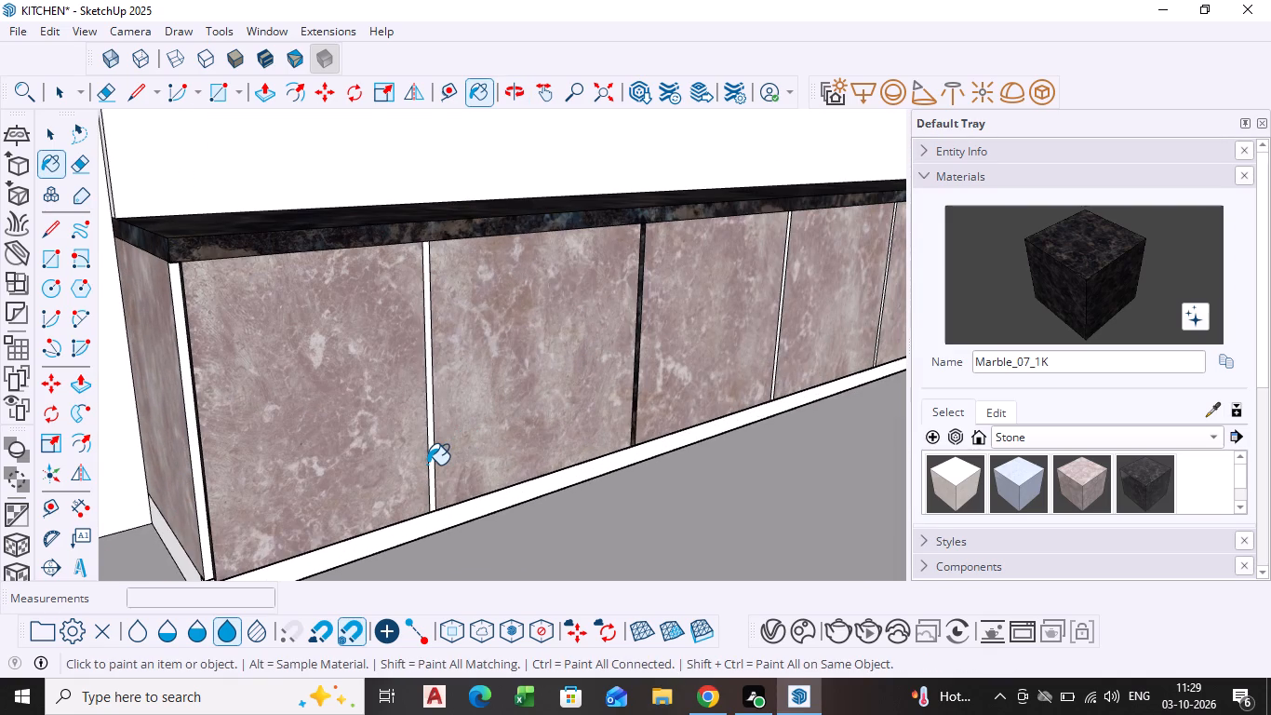
click(427, 465)
click(431, 465)
scroll(472, 463, down, 8)
shift+middle_drag(598, 456, 263, 416)
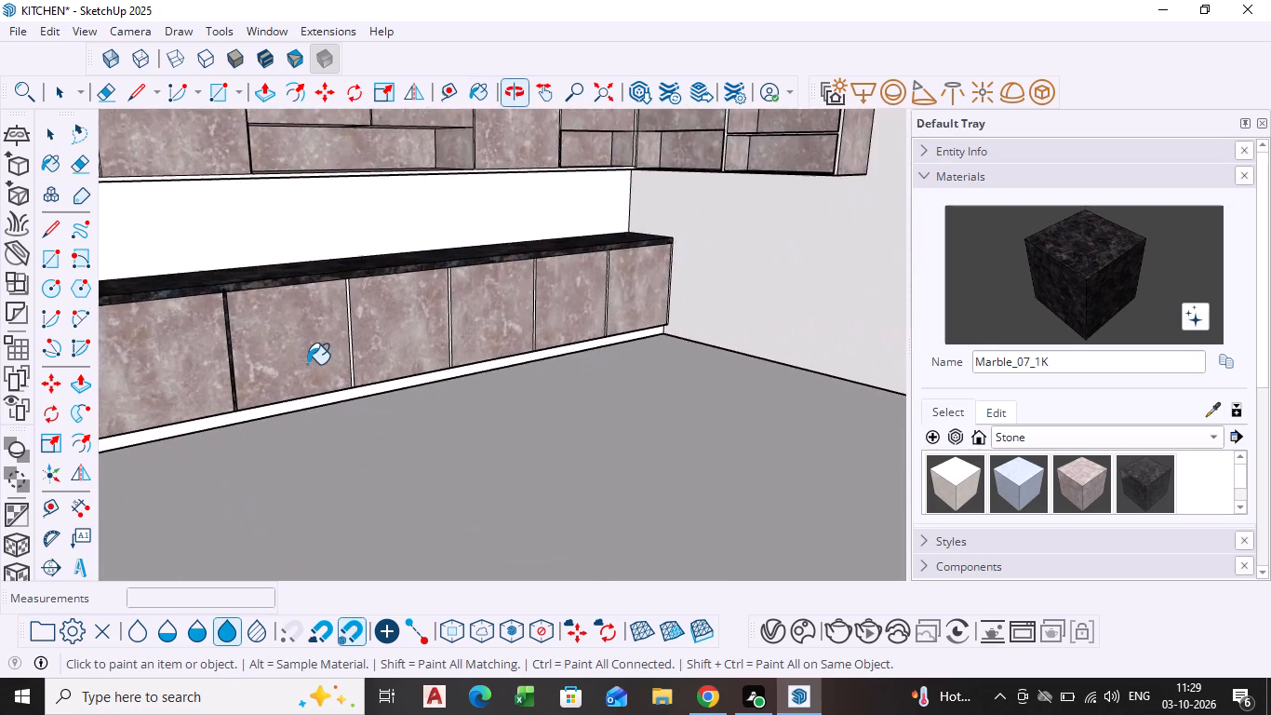
scroll(303, 359, up, 7)
click(363, 363)
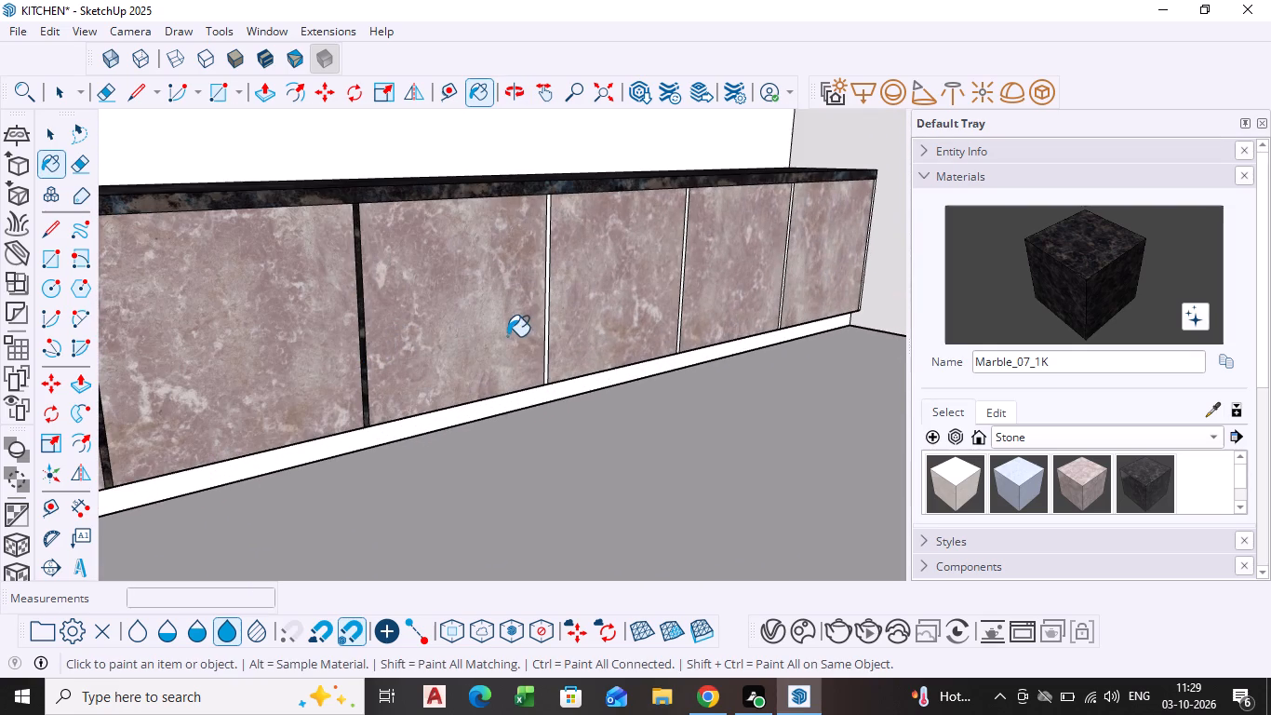
click(545, 331)
scroll(690, 314, up, 5)
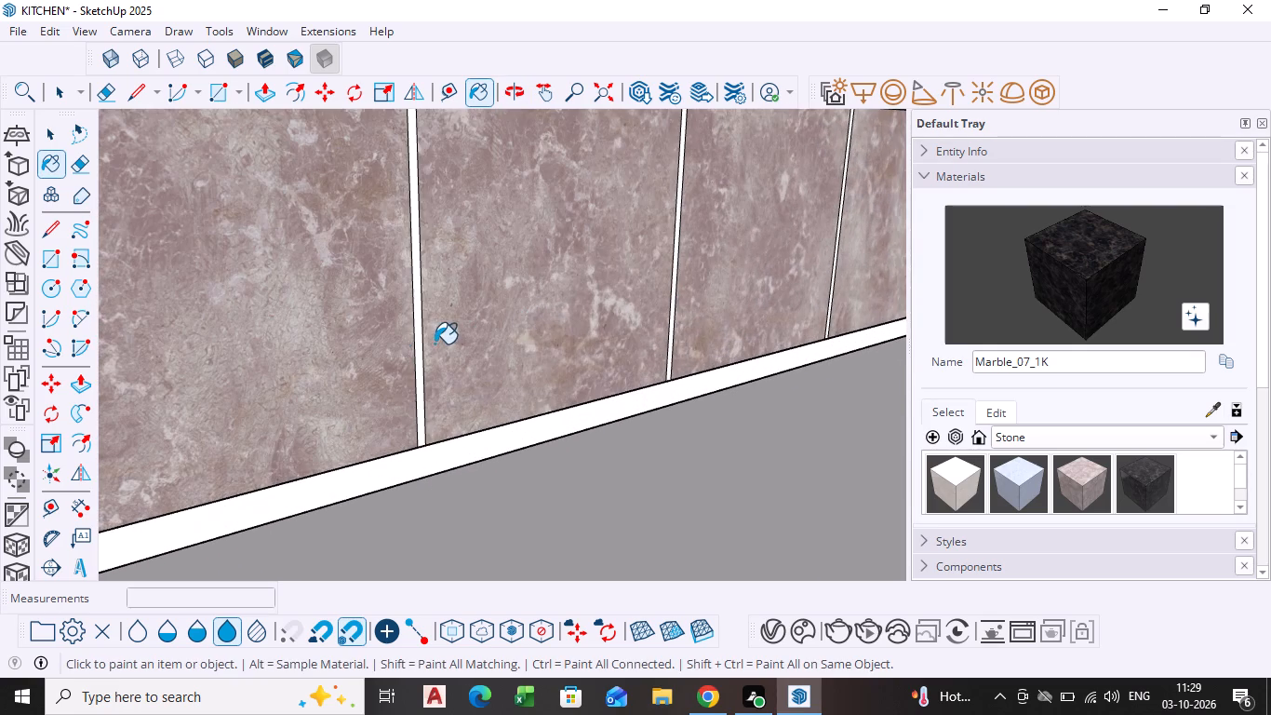
click(417, 342)
Paint the gap strips between the last three base cabinet doors and the strip at the run's far end with Marble_07_1K.
scroll(572, 357, down, 4)
shift+middle_drag(572, 357, 348, 337)
scroll(424, 287, up, 4)
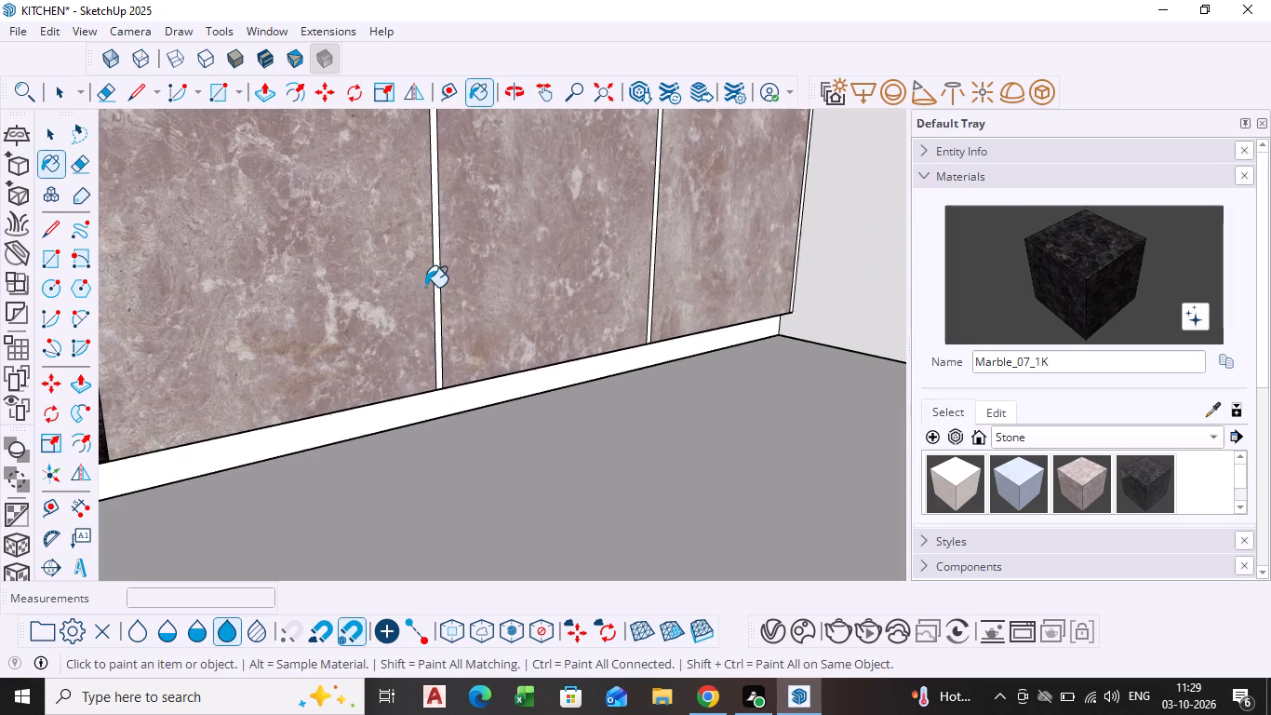
click(437, 296)
scroll(656, 273, up, 3)
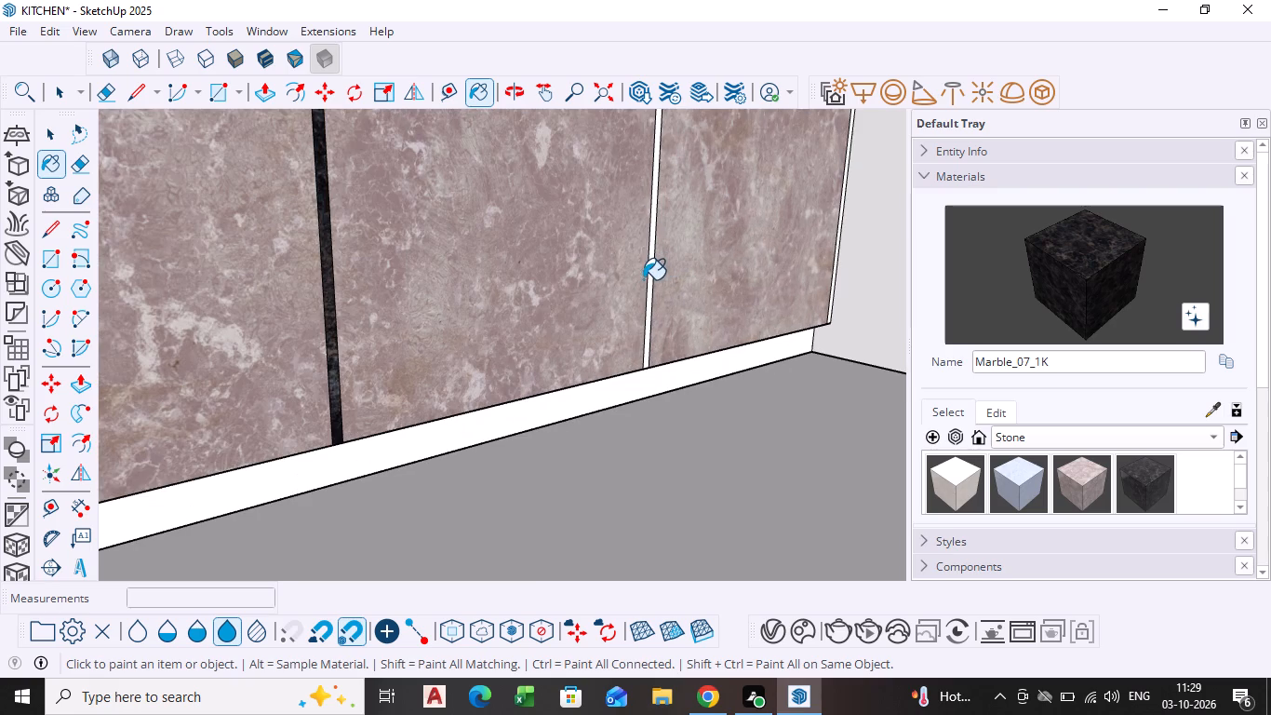
click(649, 276)
scroll(680, 287, down, 9)
shift+middle_drag(717, 323, 511, 343)
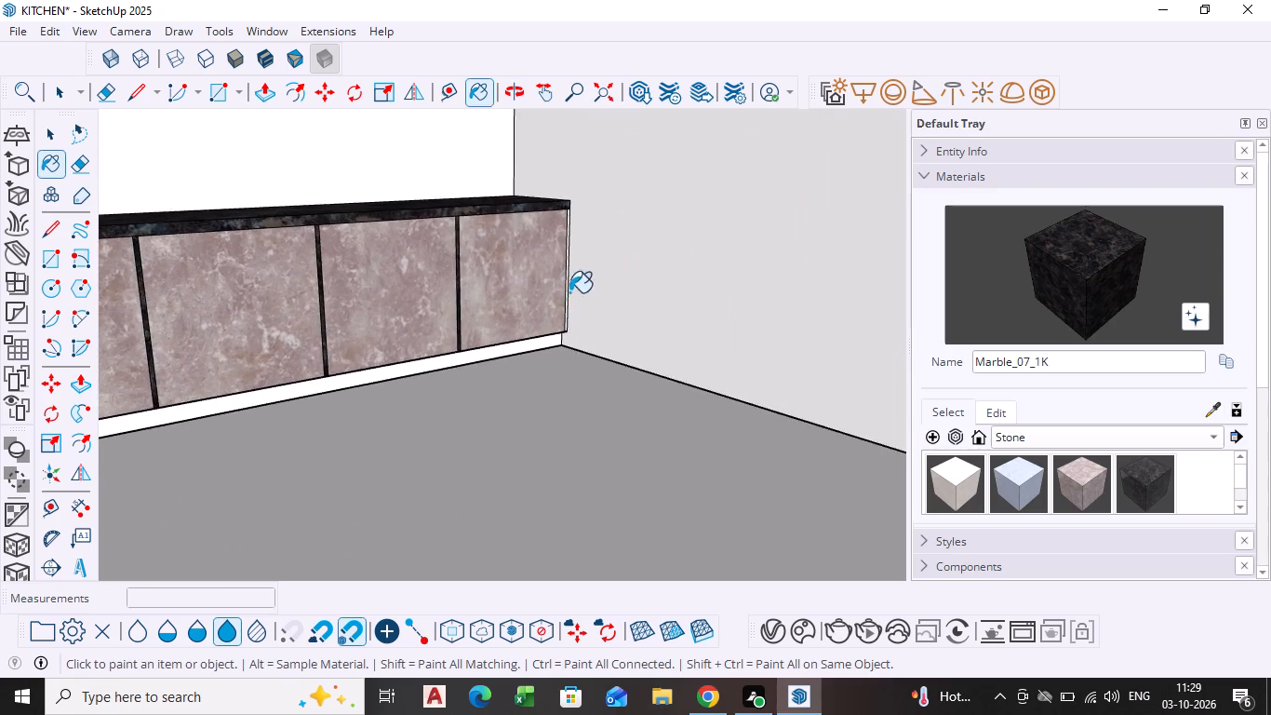
scroll(586, 290, up, 14)
click(554, 295)
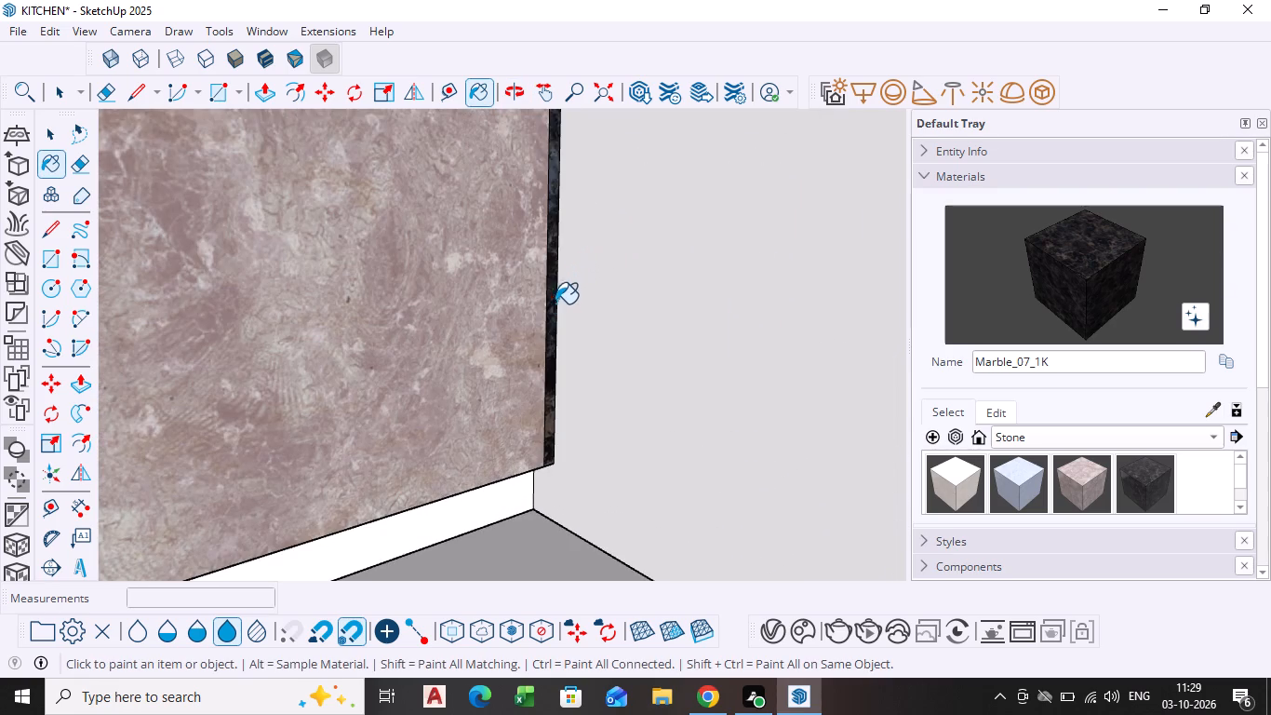
Paint the base cabinets' plinth with Marble_07_1K, along the front and on the open end.
click(424, 546)
scroll(412, 465, down, 20)
scroll(412, 465, down, 1)
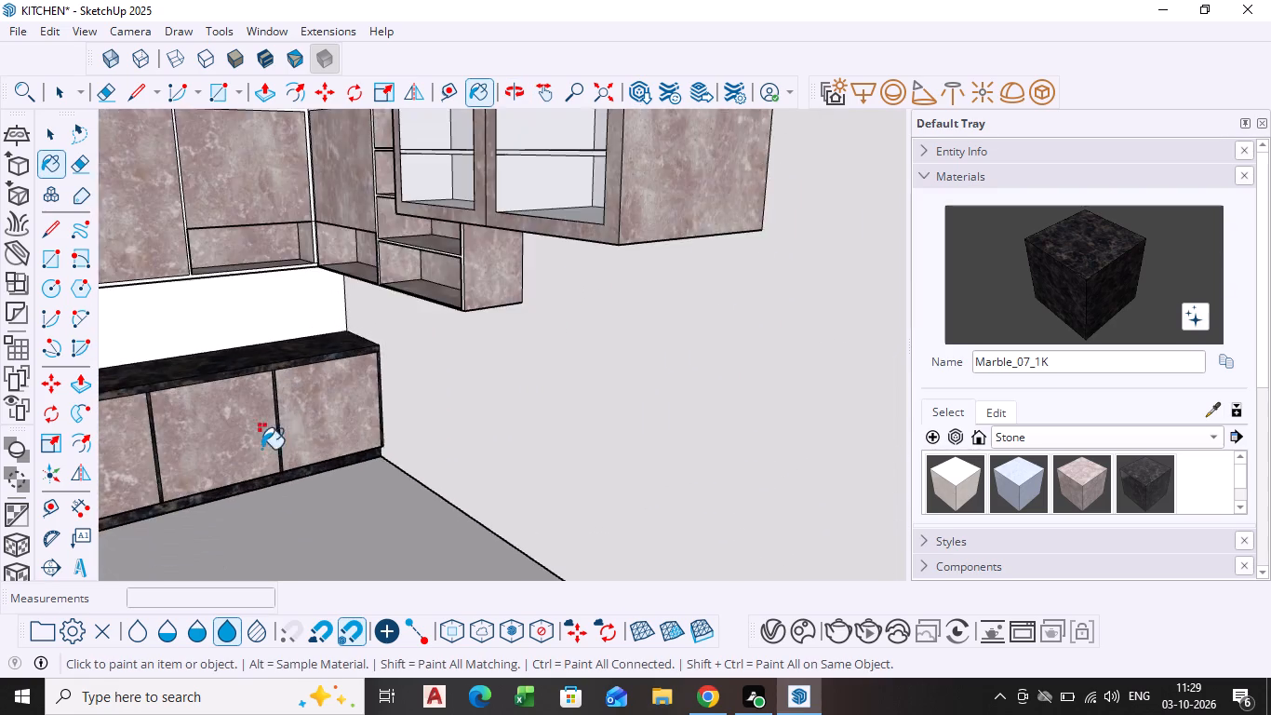
shift+middle_drag(261, 449, 876, 339)
shift+scroll(261, 449, down, 2)
scroll(351, 495, up, 4)
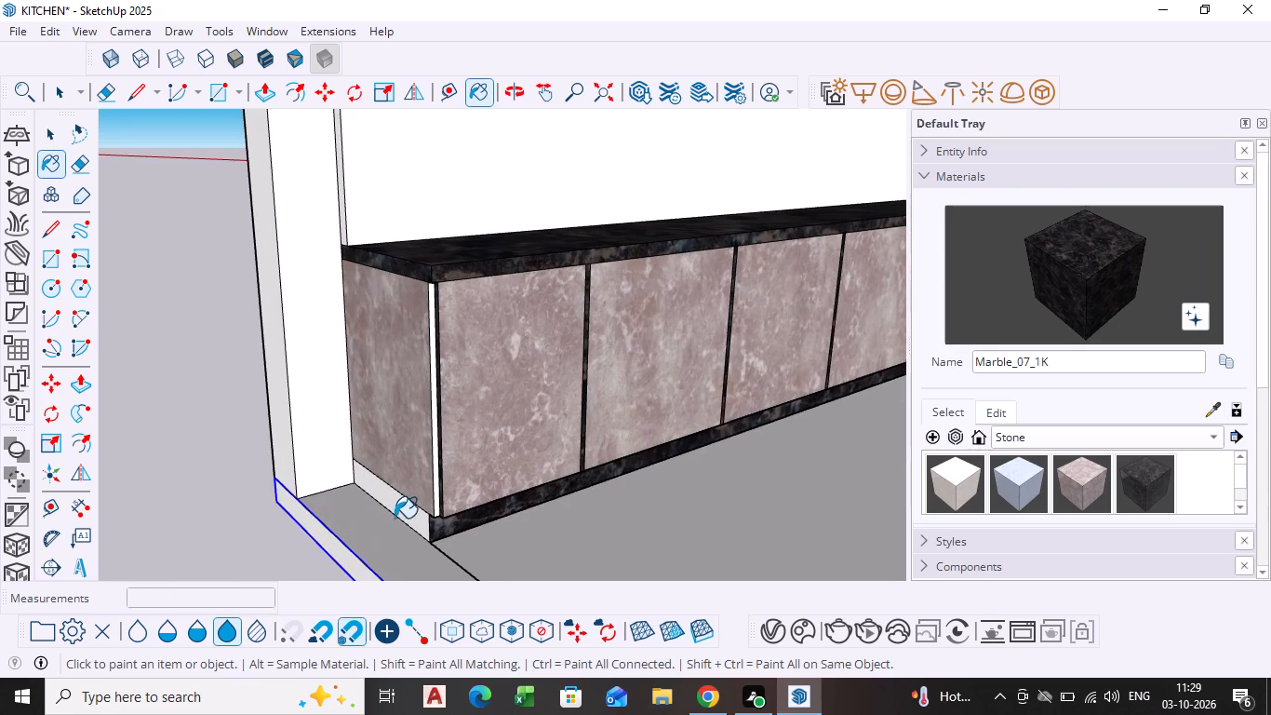
click(398, 514)
Paint the vertical front stile at the base cabinets' open end with Marble_06_1K.
click(1093, 483)
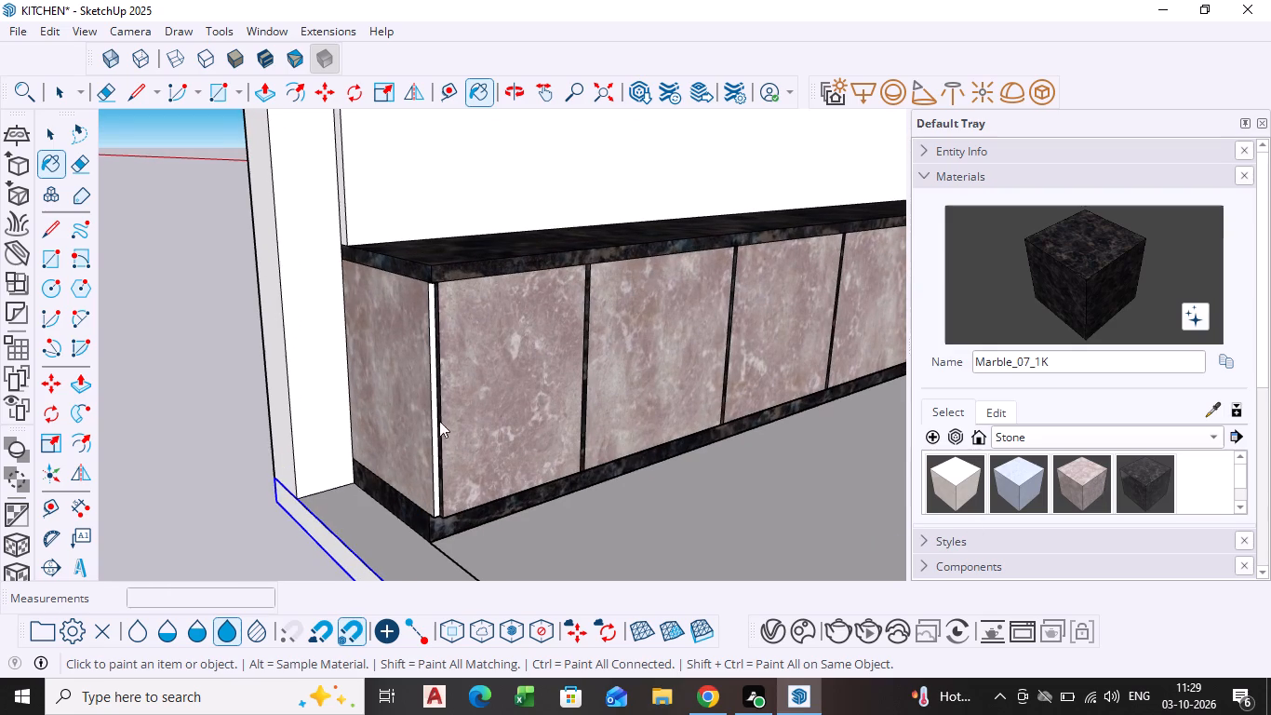
scroll(429, 416, up, 8)
click(433, 413)
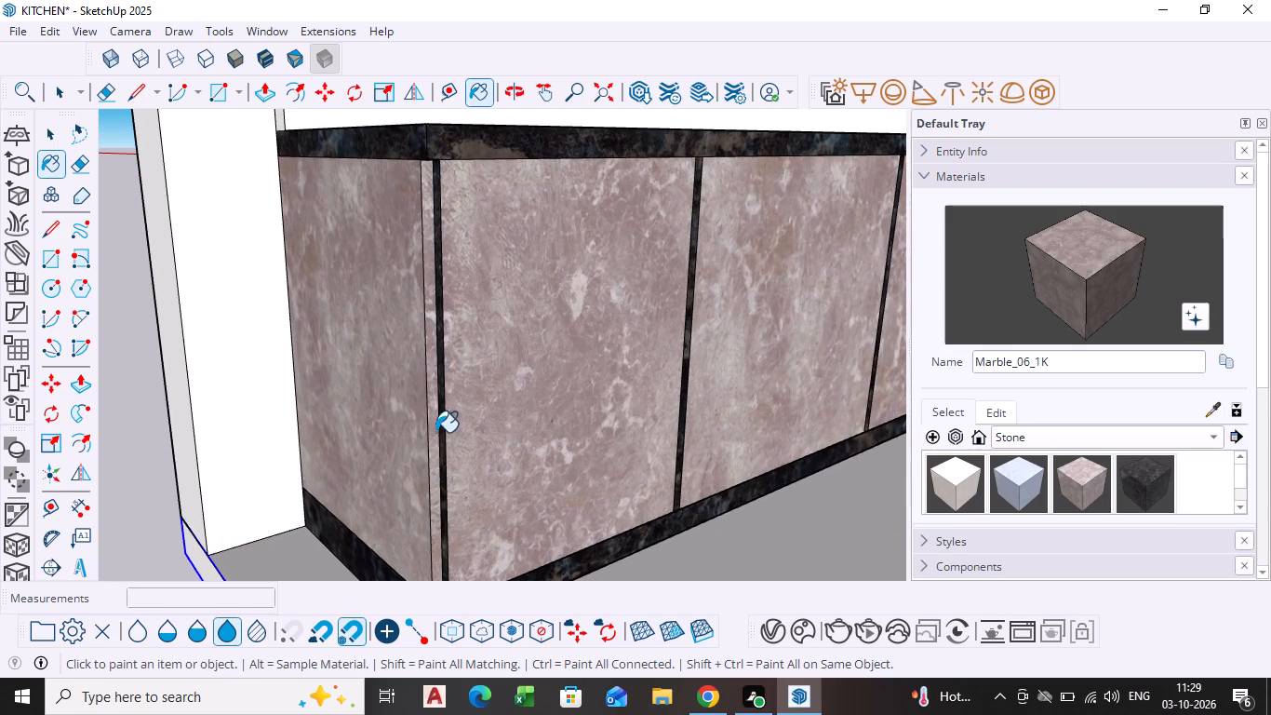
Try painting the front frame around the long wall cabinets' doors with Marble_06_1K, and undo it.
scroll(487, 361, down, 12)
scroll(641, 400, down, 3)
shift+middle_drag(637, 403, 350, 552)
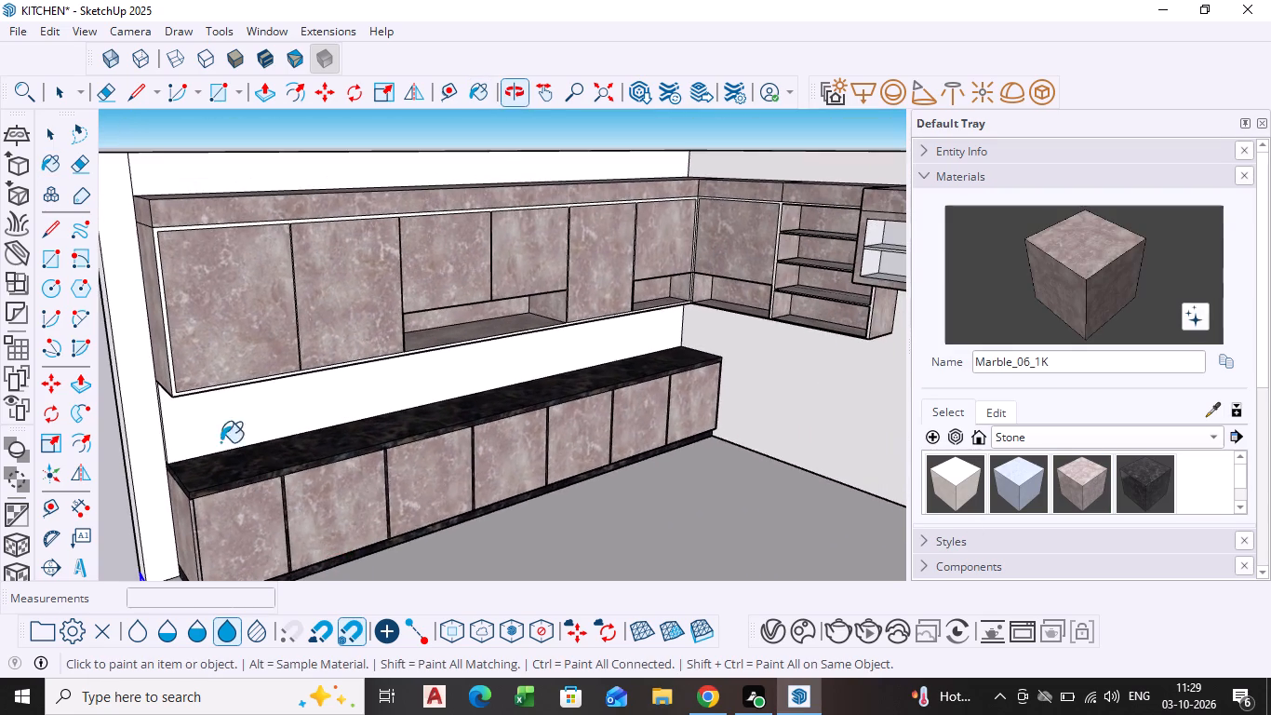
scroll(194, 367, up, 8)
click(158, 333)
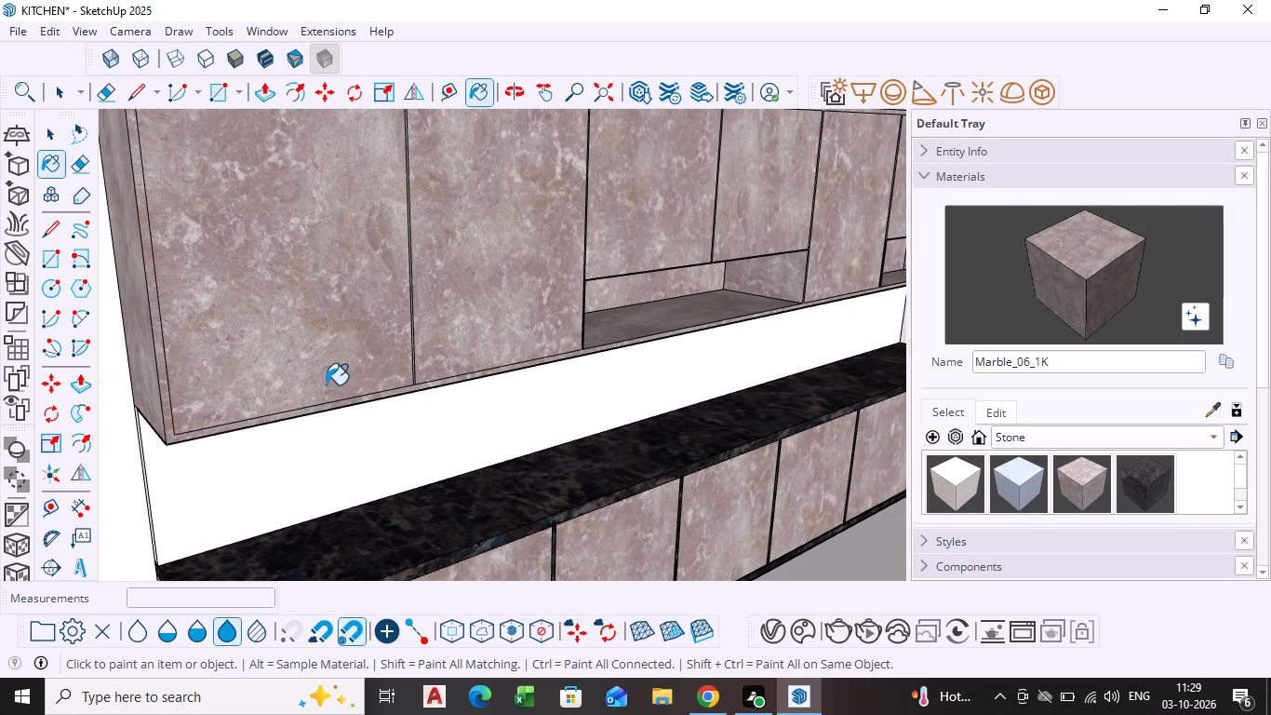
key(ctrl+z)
Paint the front frame around the long wall cabinets' doors with Marble_07_1K.
click(1140, 477)
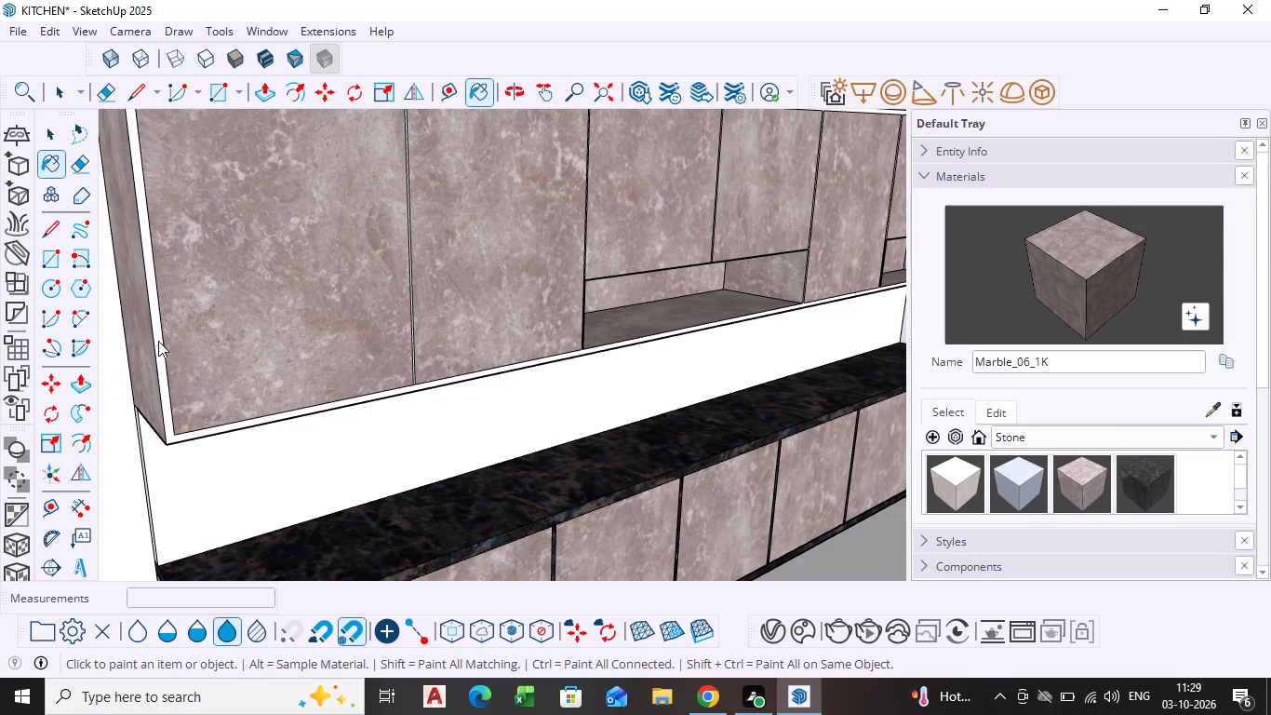
click(154, 310)
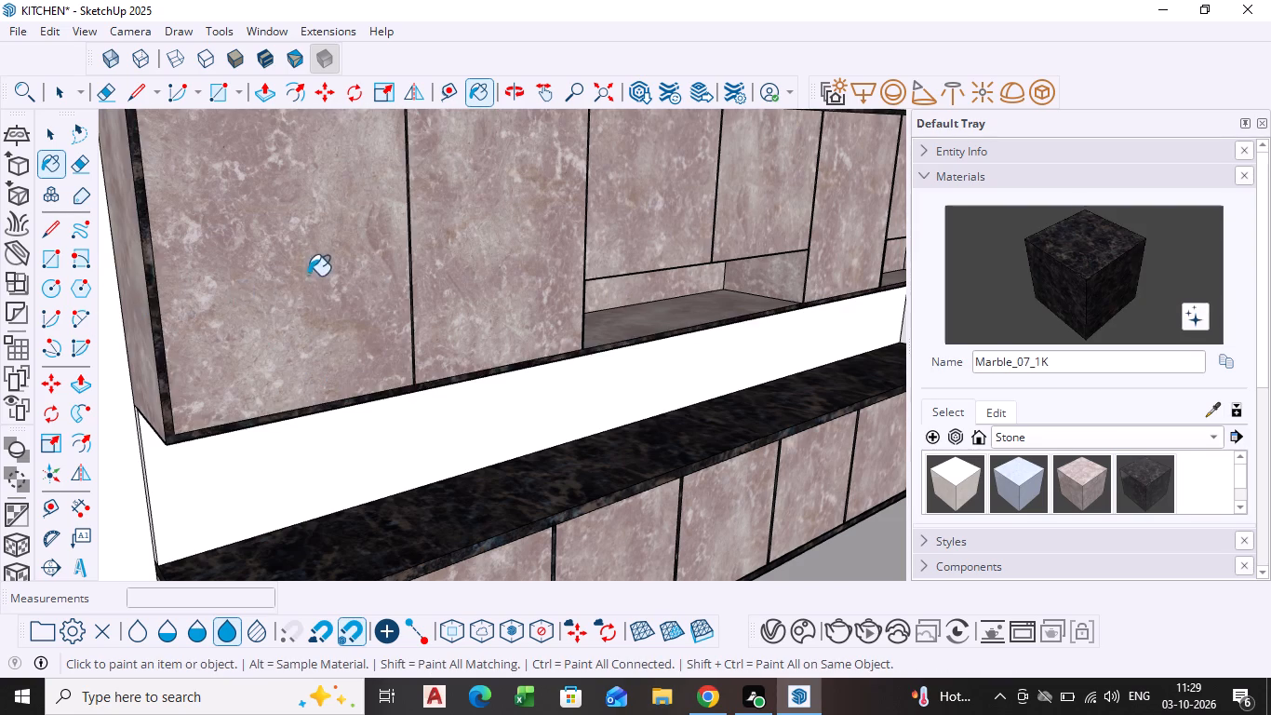
Examine the painted cabinets and the whole kitchen from several angles for surfaces still without material.
scroll(309, 276, down, 12)
scroll(758, 395, down, 2)
shift+middle_drag(739, 392, 446, 388)
middle_drag(436, 400, 609, 349)
scroll(500, 361, down, 1)
middle_drag(494, 365, 397, 392)
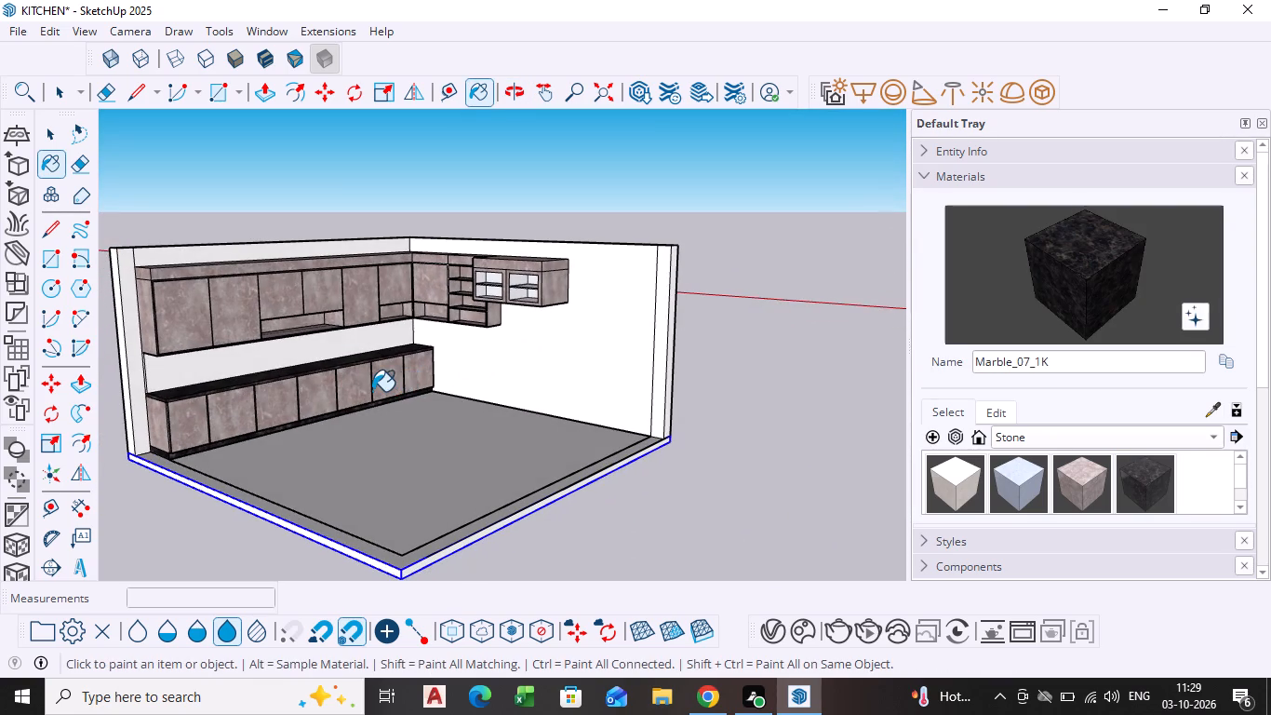
scroll(368, 389, up, 4)
scroll(492, 433, down, 1)
middle_drag(492, 433, 527, 421)
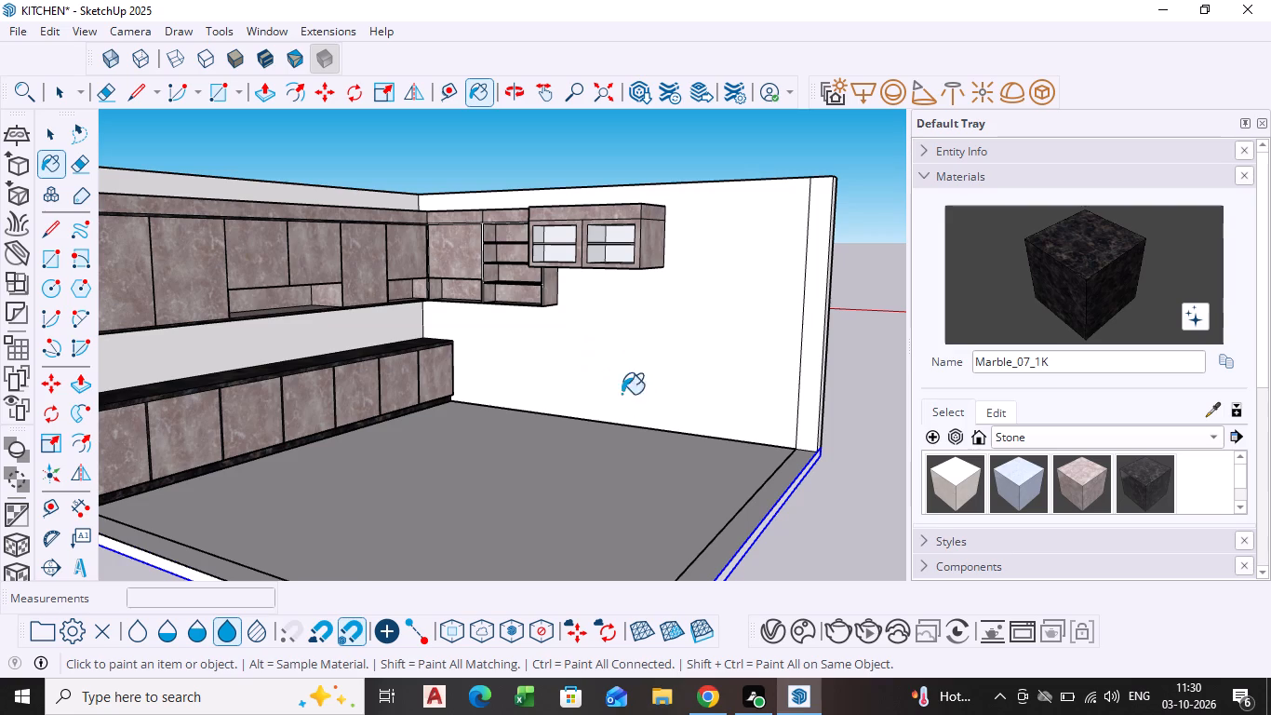
scroll(502, 337, down, 6)
middle_drag(508, 351, 488, 393)
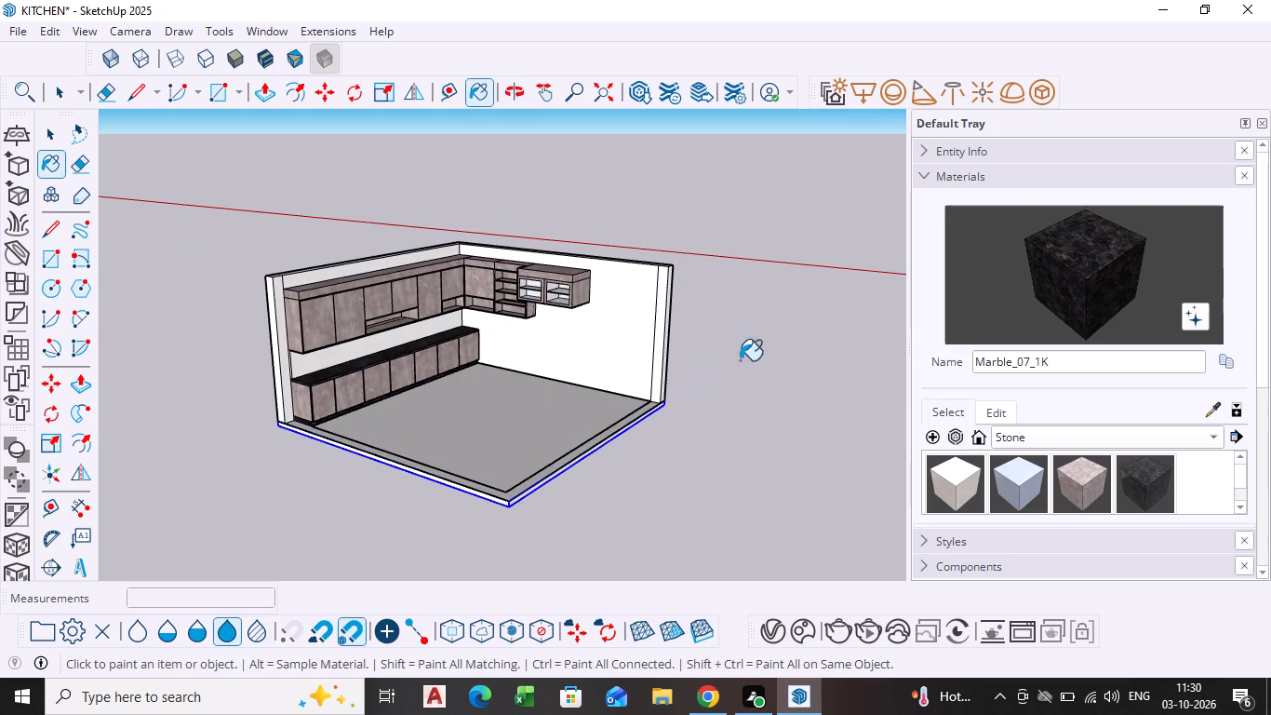
Clear the current selection and paint the kitchen floor with Marble_01_1K.
key(space)
click(762, 342)
middle_drag(496, 346, 538, 394)
scroll(528, 378, up, 3)
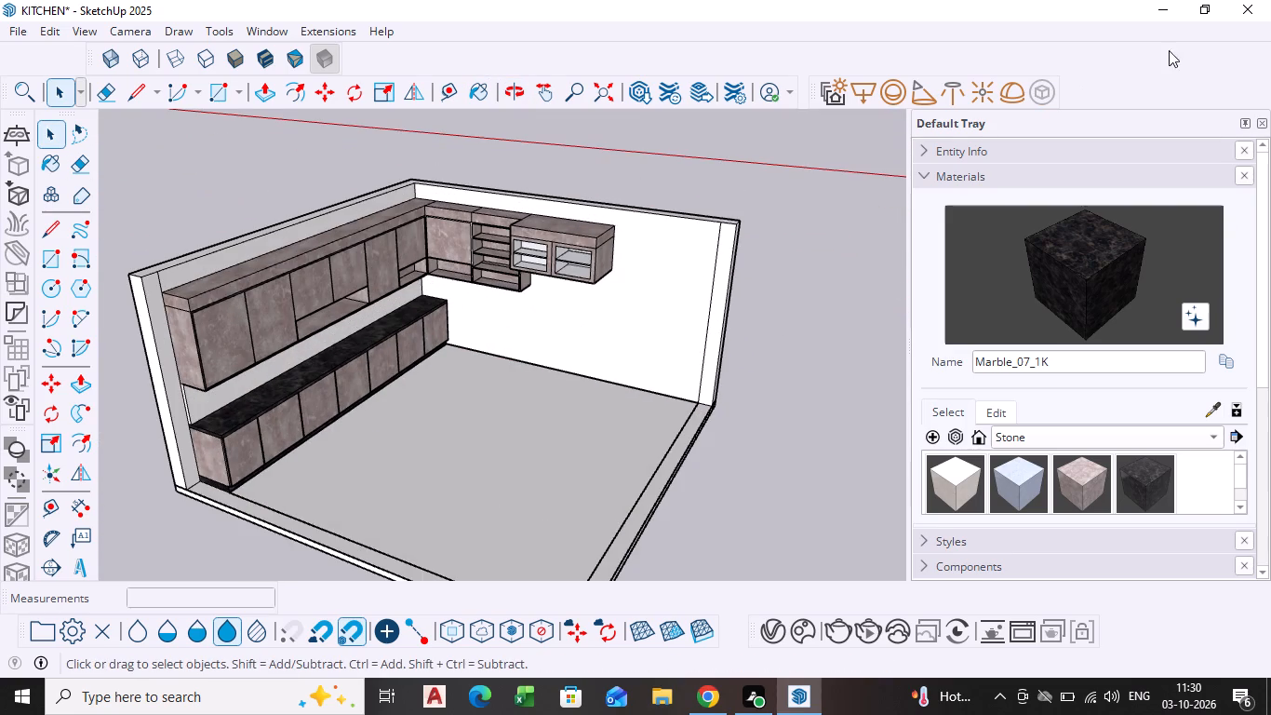
click(950, 482)
click(495, 485)
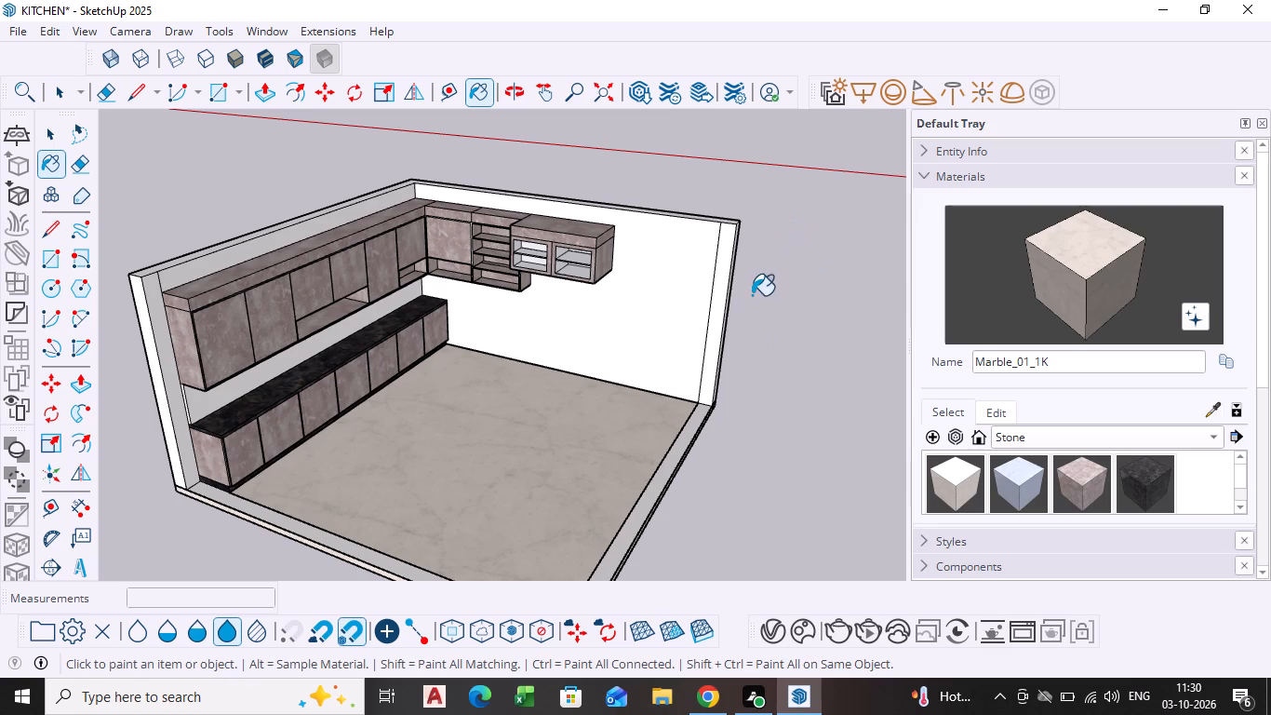
key(space)
Open 3D Warehouse and accept its terms of use.
scroll(540, 305, up, 1)
middle_drag(539, 304, 573, 265)
scroll(571, 271, up, 4)
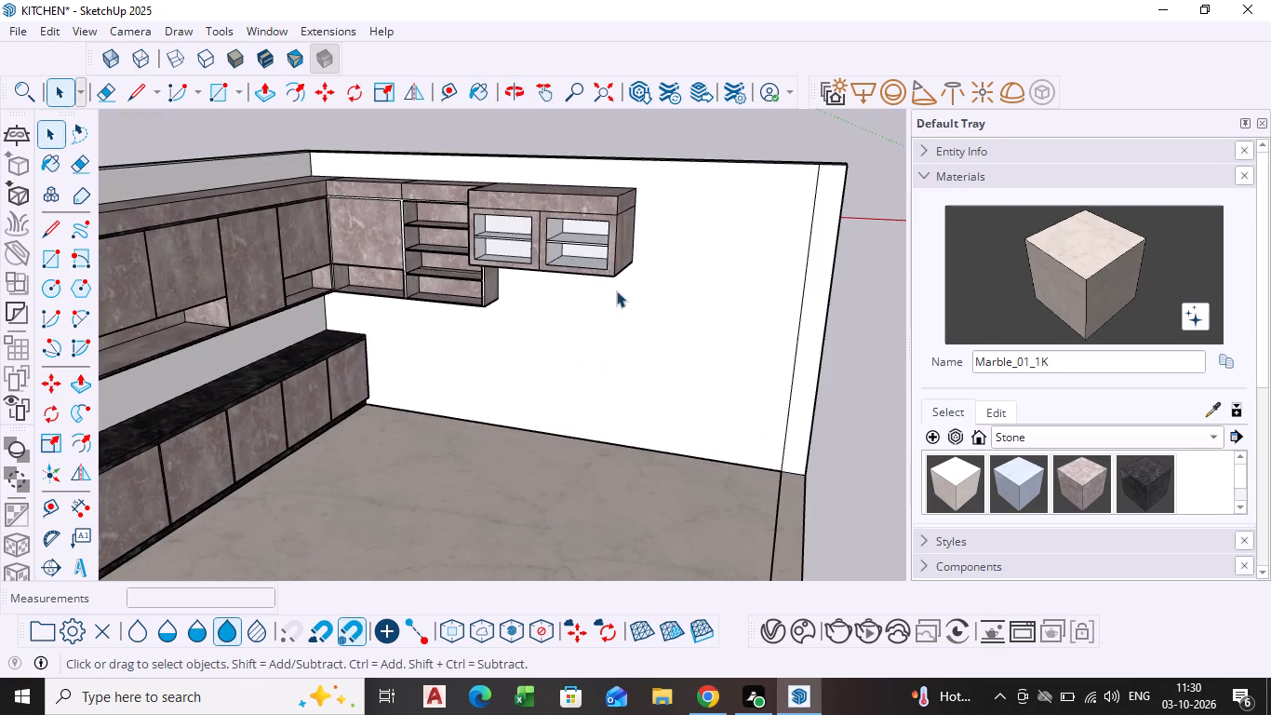
middle_drag(617, 291, 648, 279)
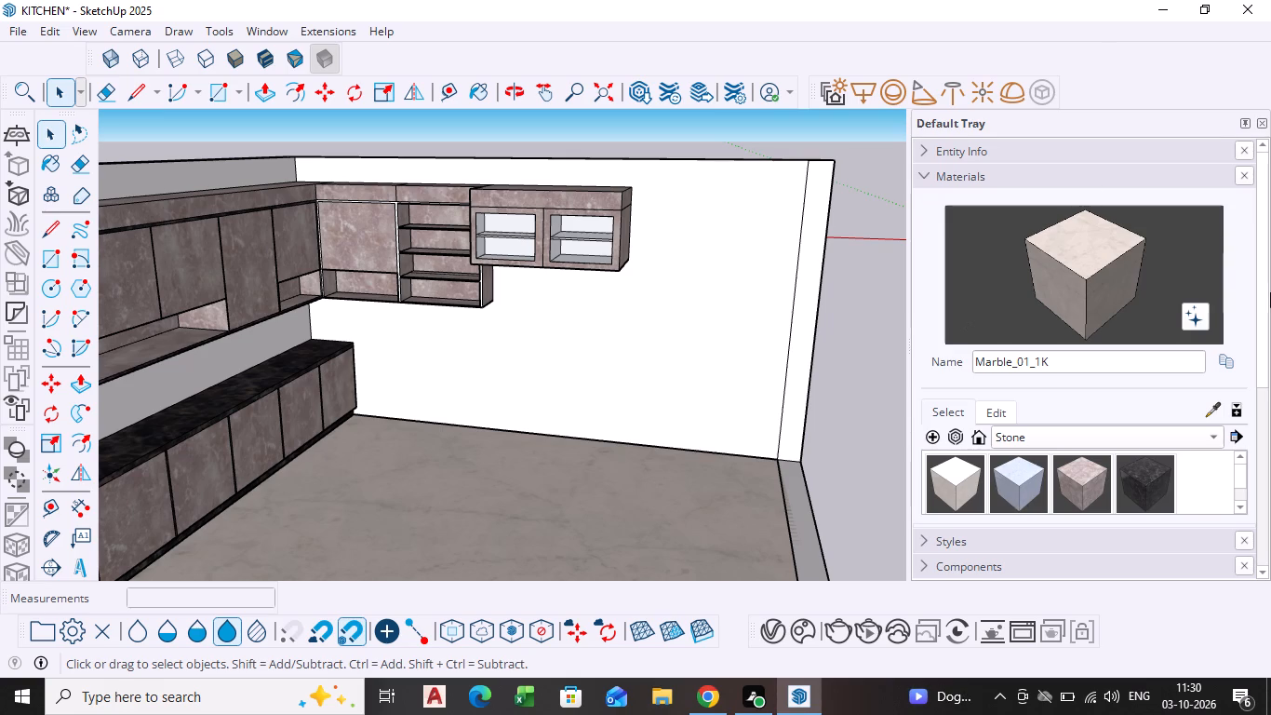
middle_drag(555, 349, 599, 326)
scroll(576, 321, up, 2)
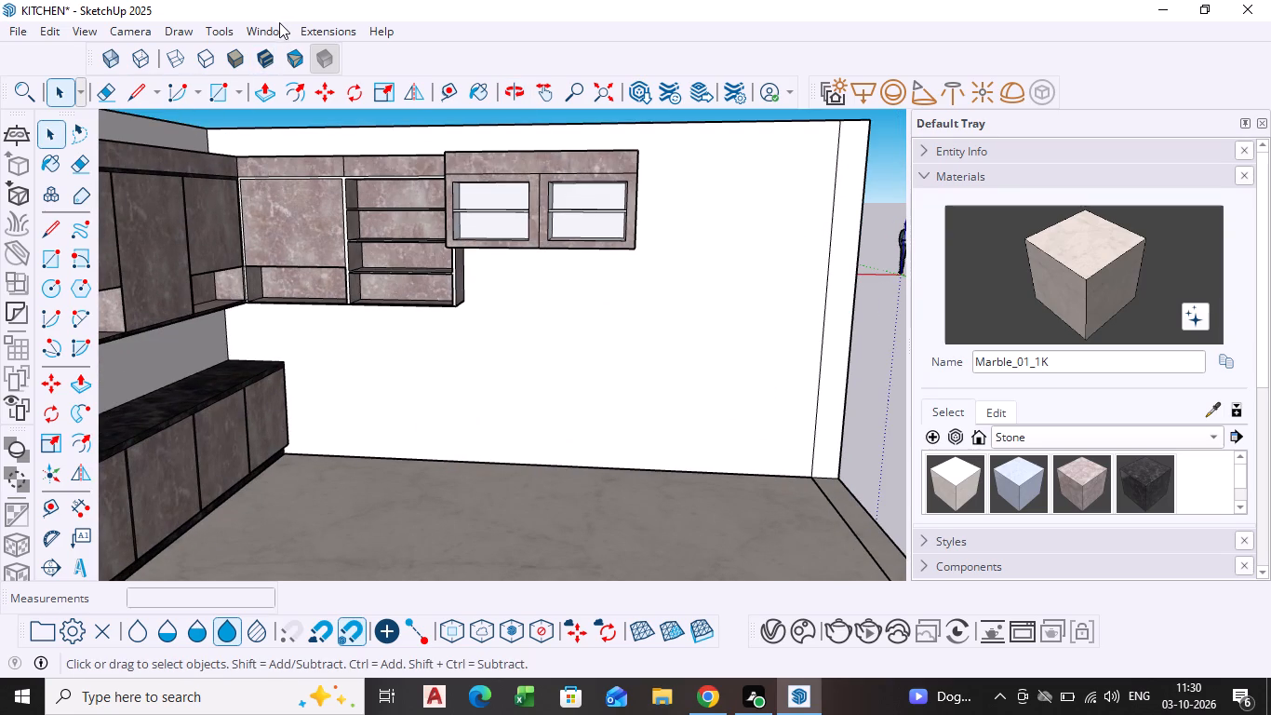
click(274, 31)
click(313, 171)
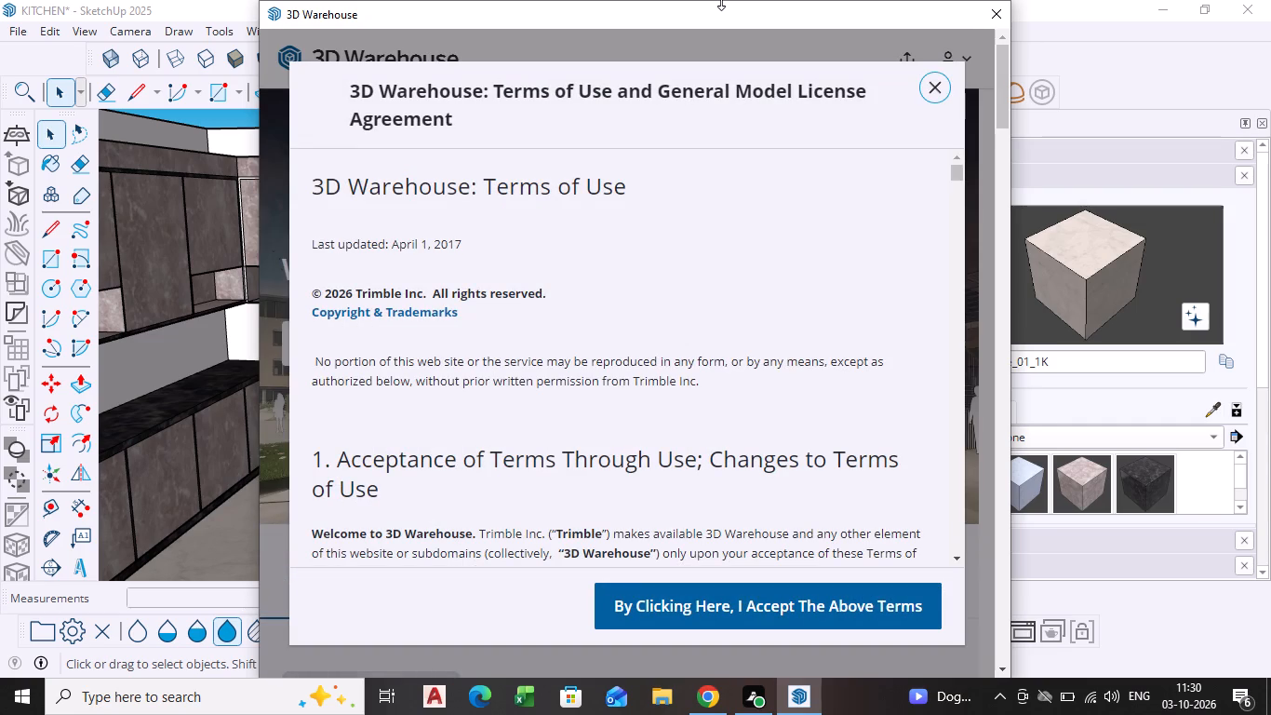
click(654, 599)
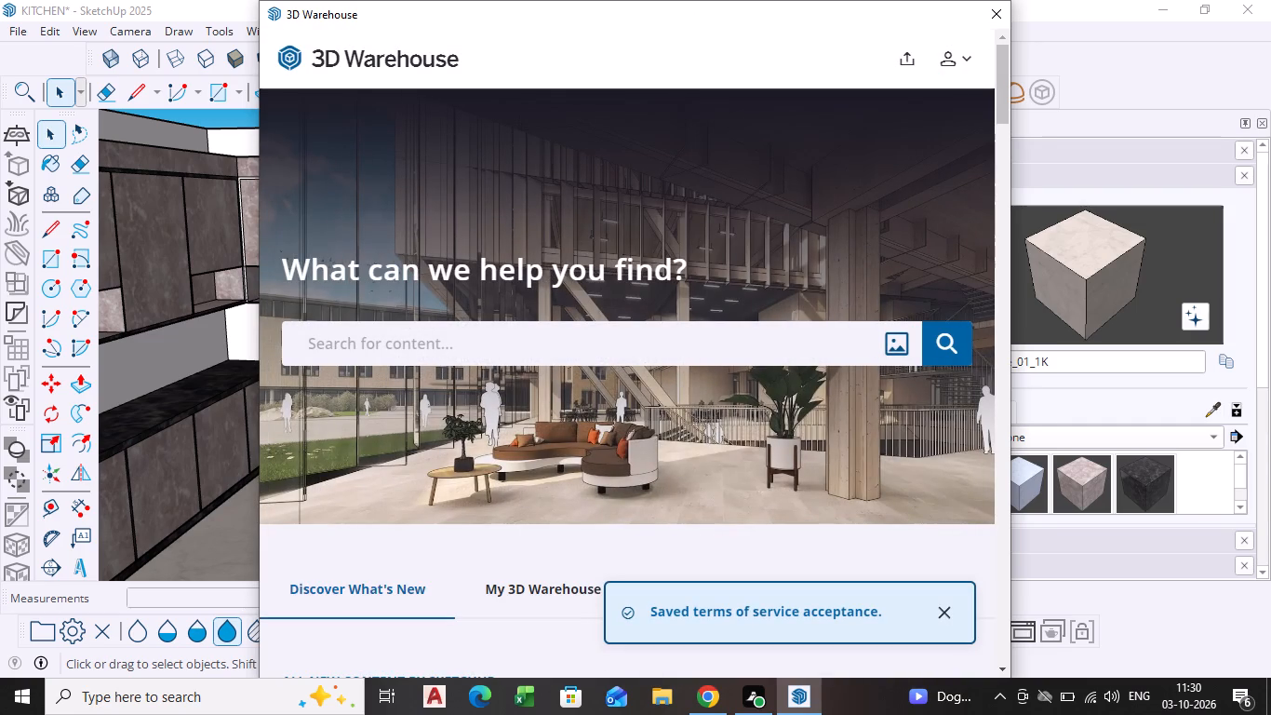
Search 3D Warehouse for FRIDGE.
click(470, 363)
text(FRID)
text(GE)
key(Return)
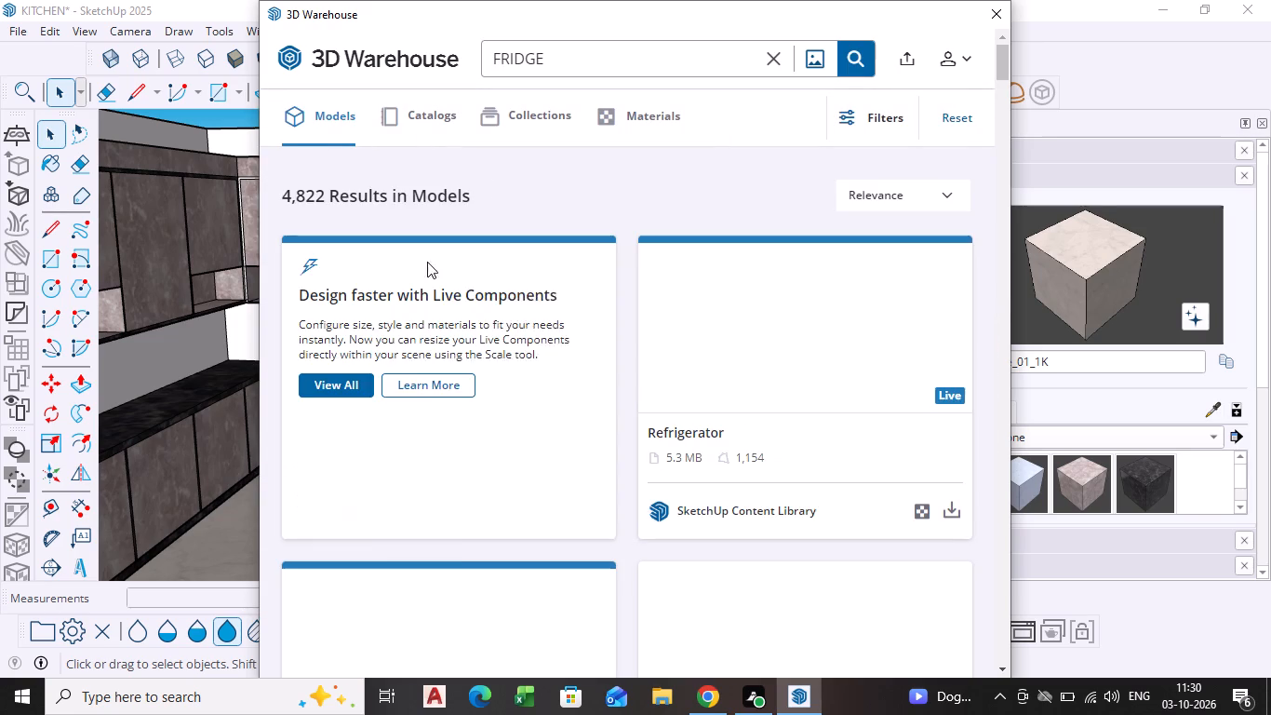
Download the 78 KB stainless-steel French-door Fridge with a bottom drawer and load it directly into the kitchen model.
scroll(598, 316, down, 4)
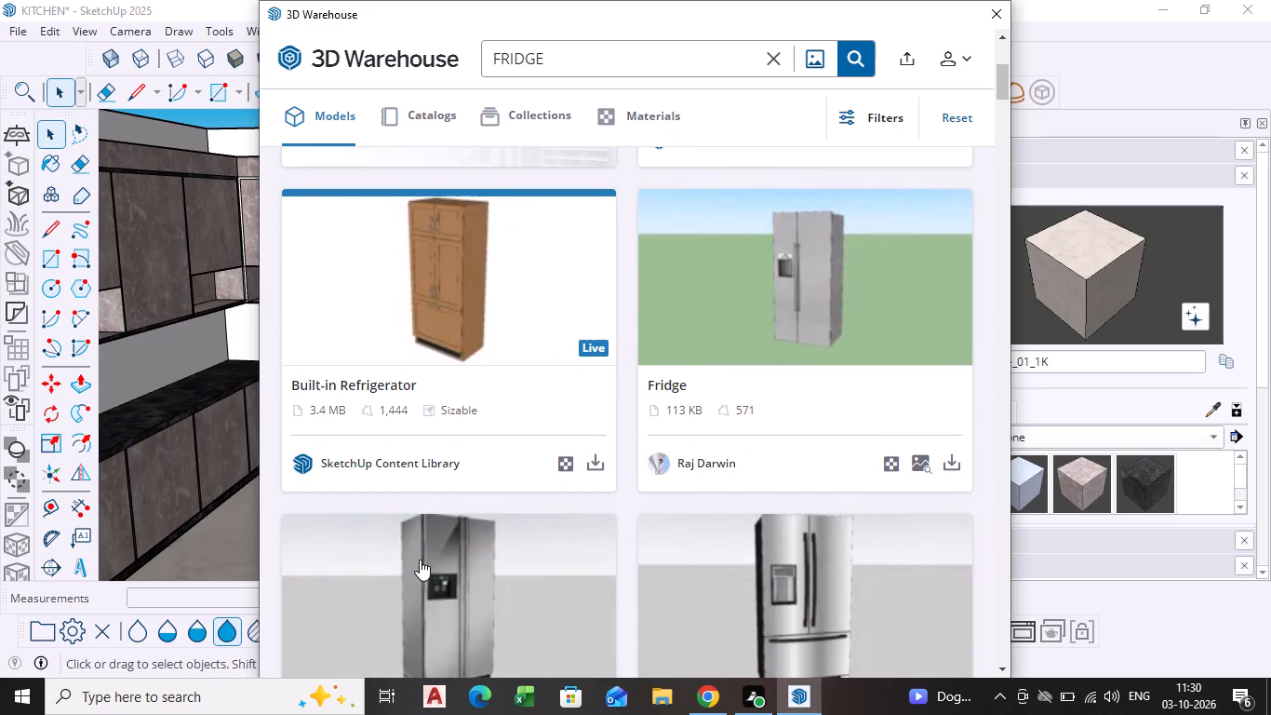
scroll(420, 560, down, 2)
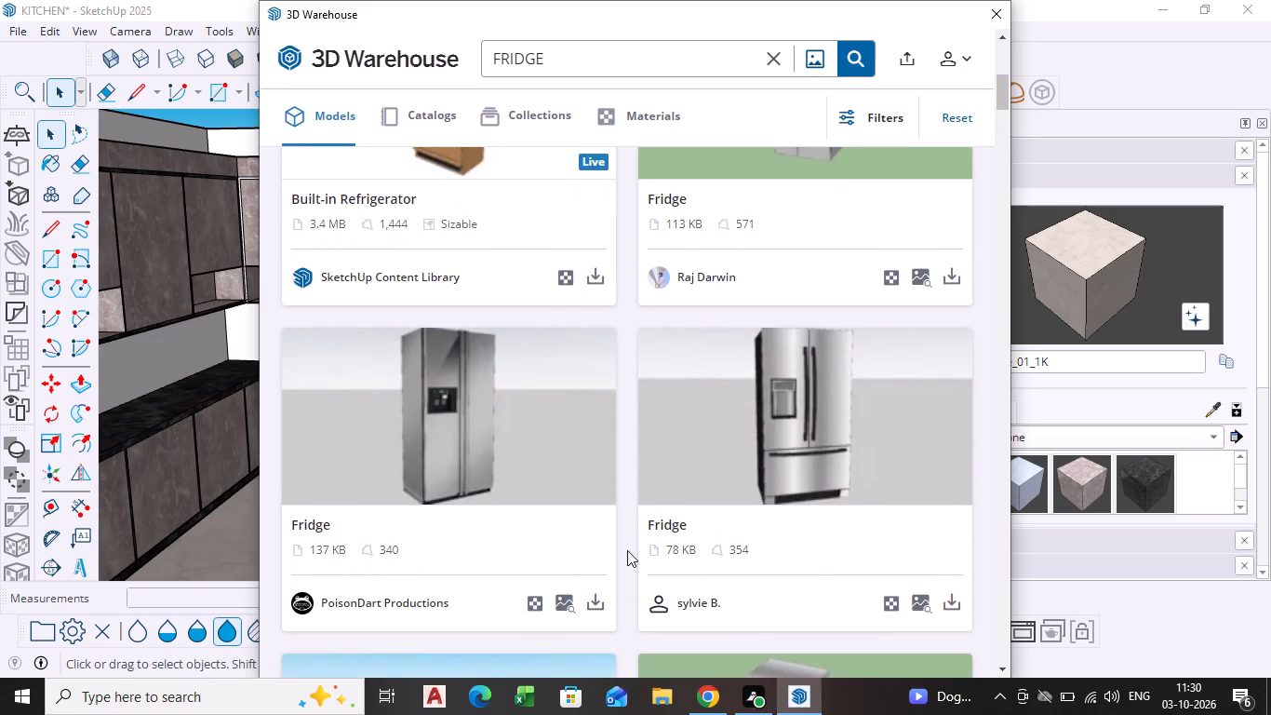
click(955, 604)
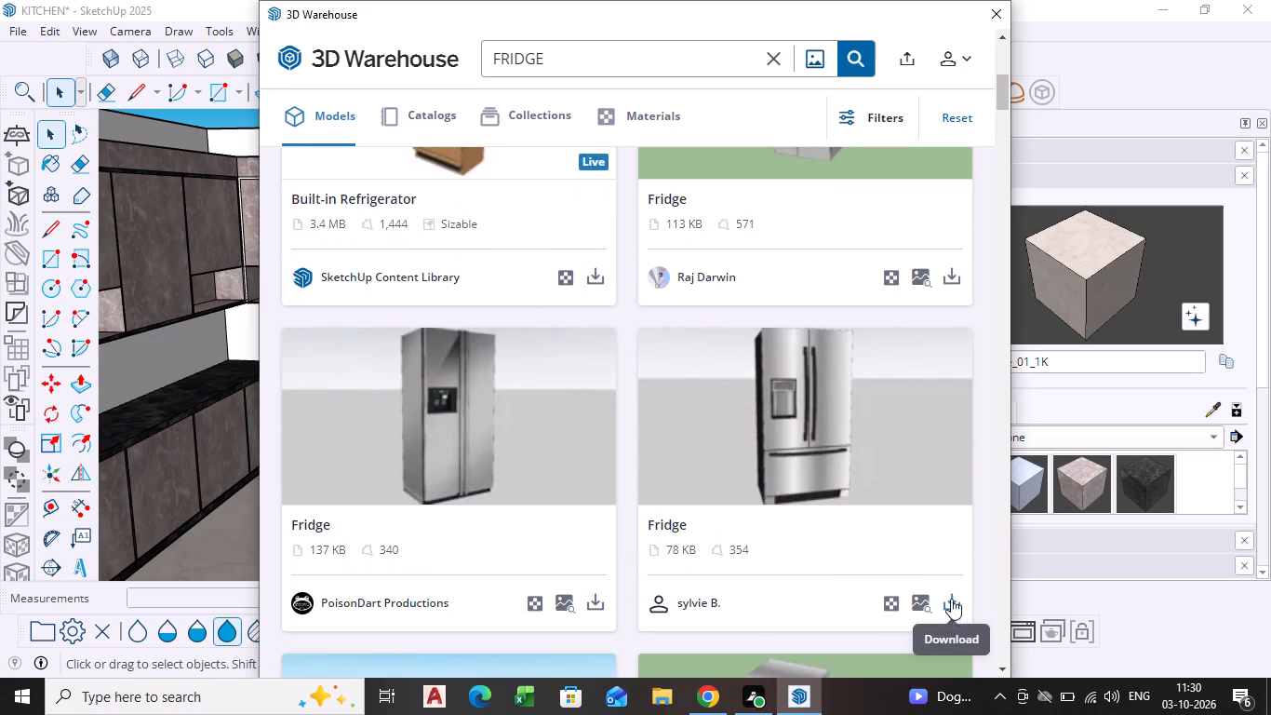
scroll(672, 417, down, 3)
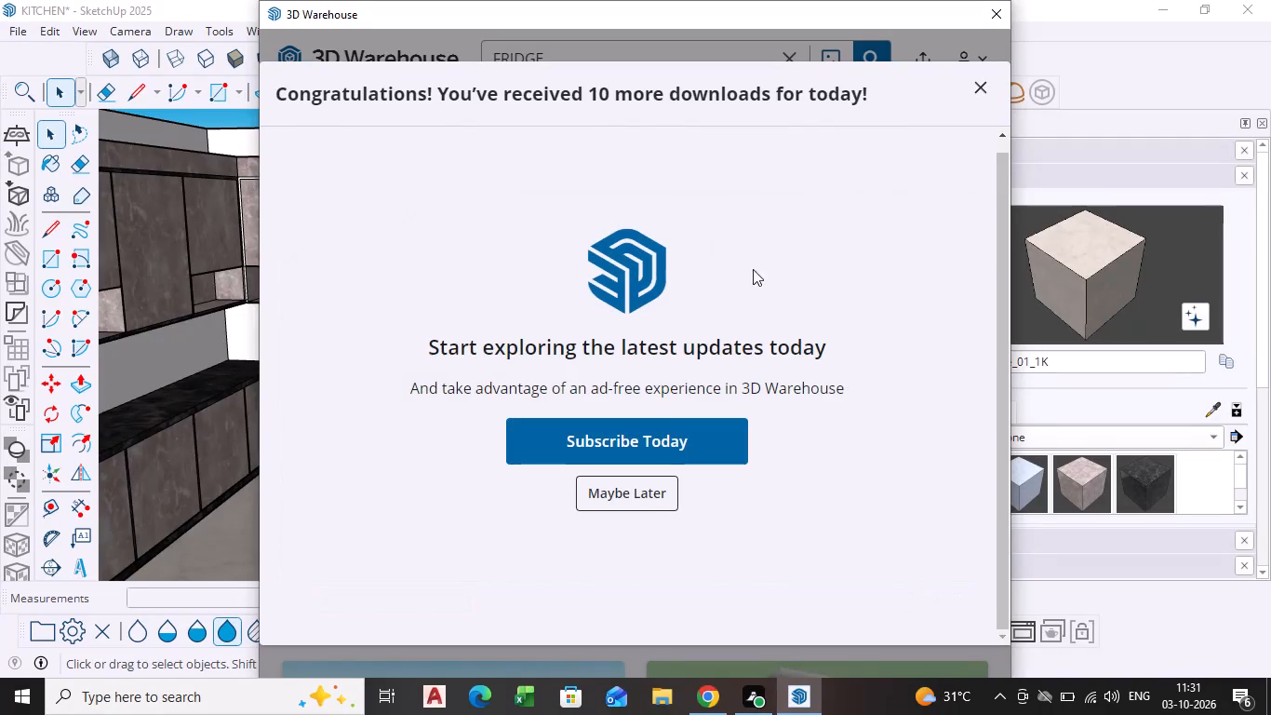
click(648, 497)
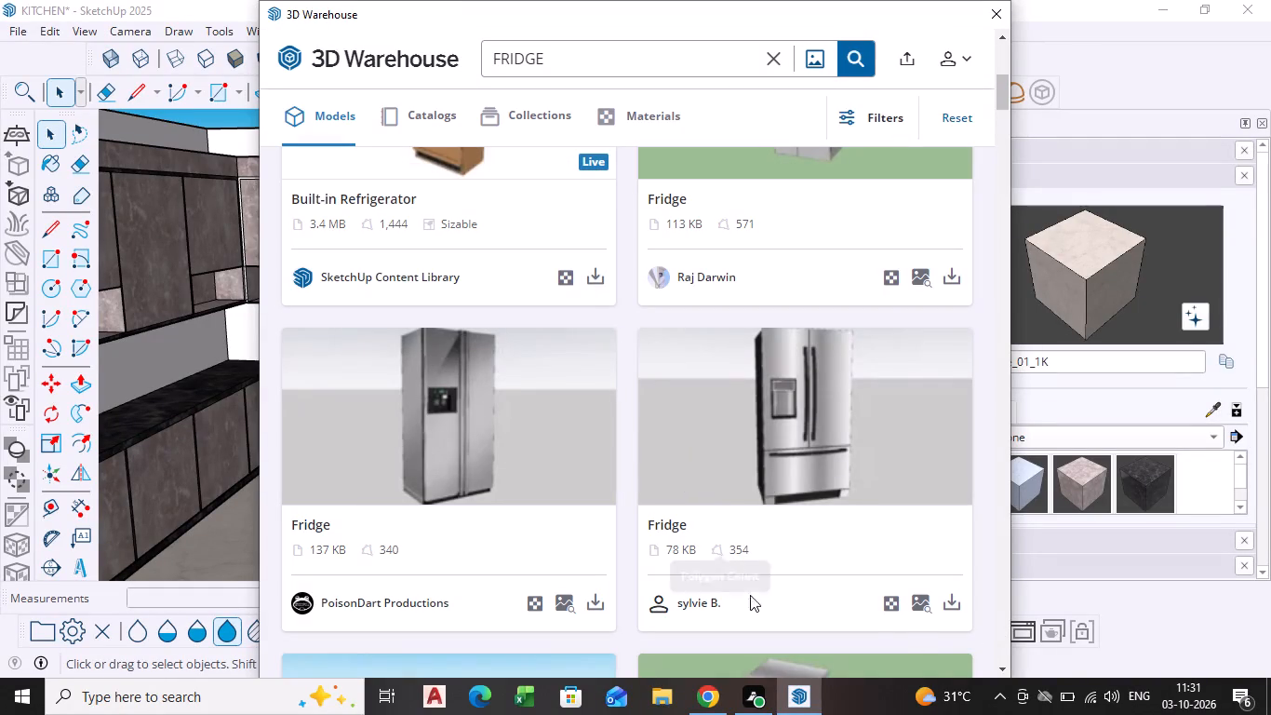
click(947, 607)
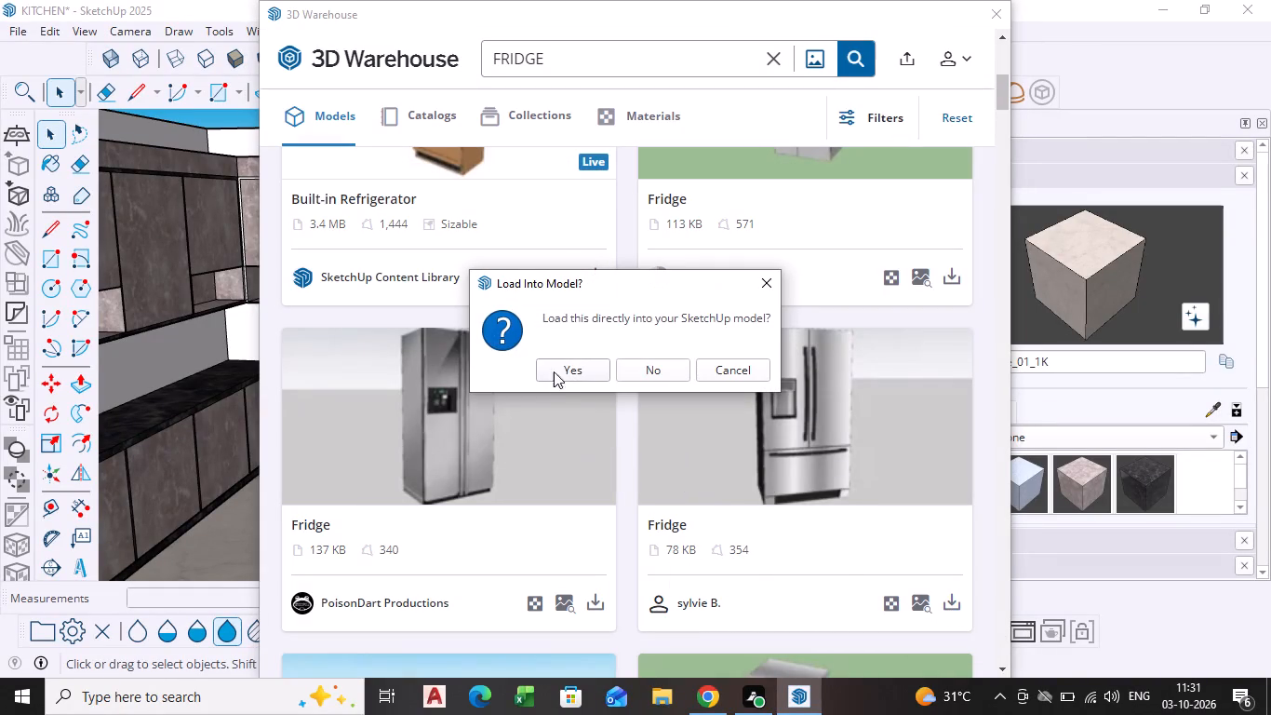
click(562, 369)
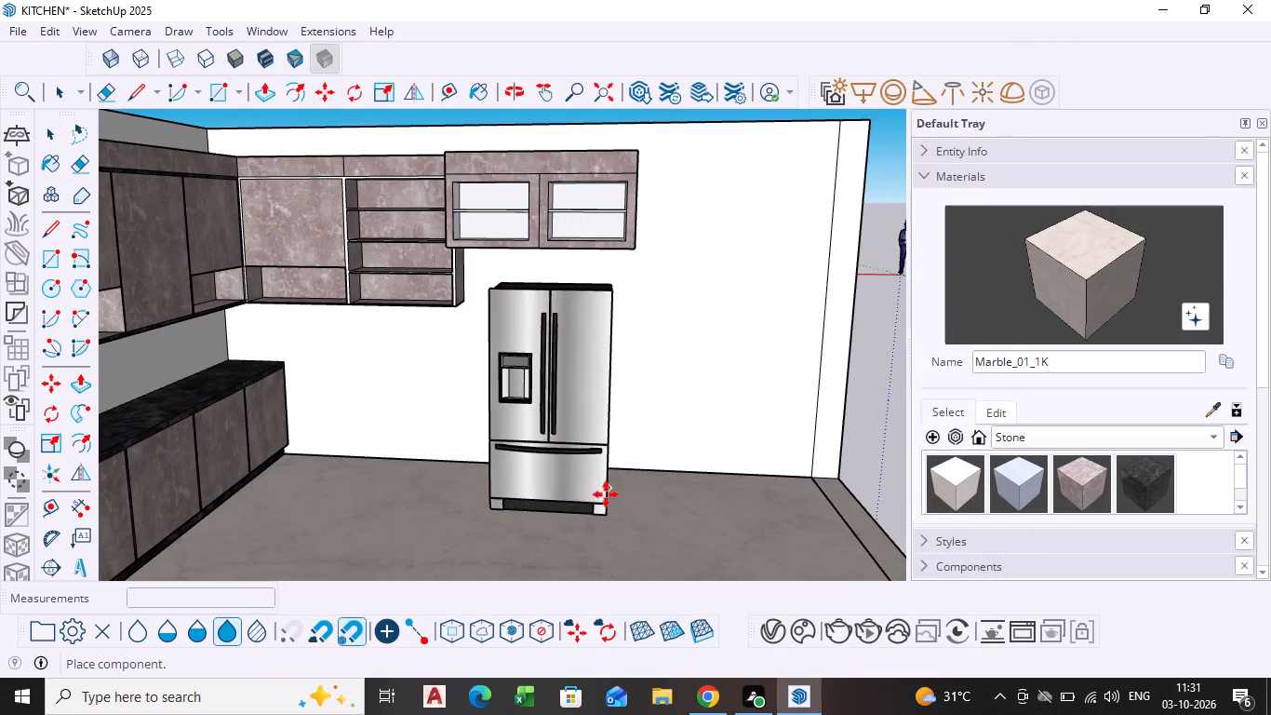
Place the fridge on the floor against the wall, below the glass-door wall cabinets, and clear the selection.
scroll(587, 467, down, 1)
middle_drag(582, 471, 468, 520)
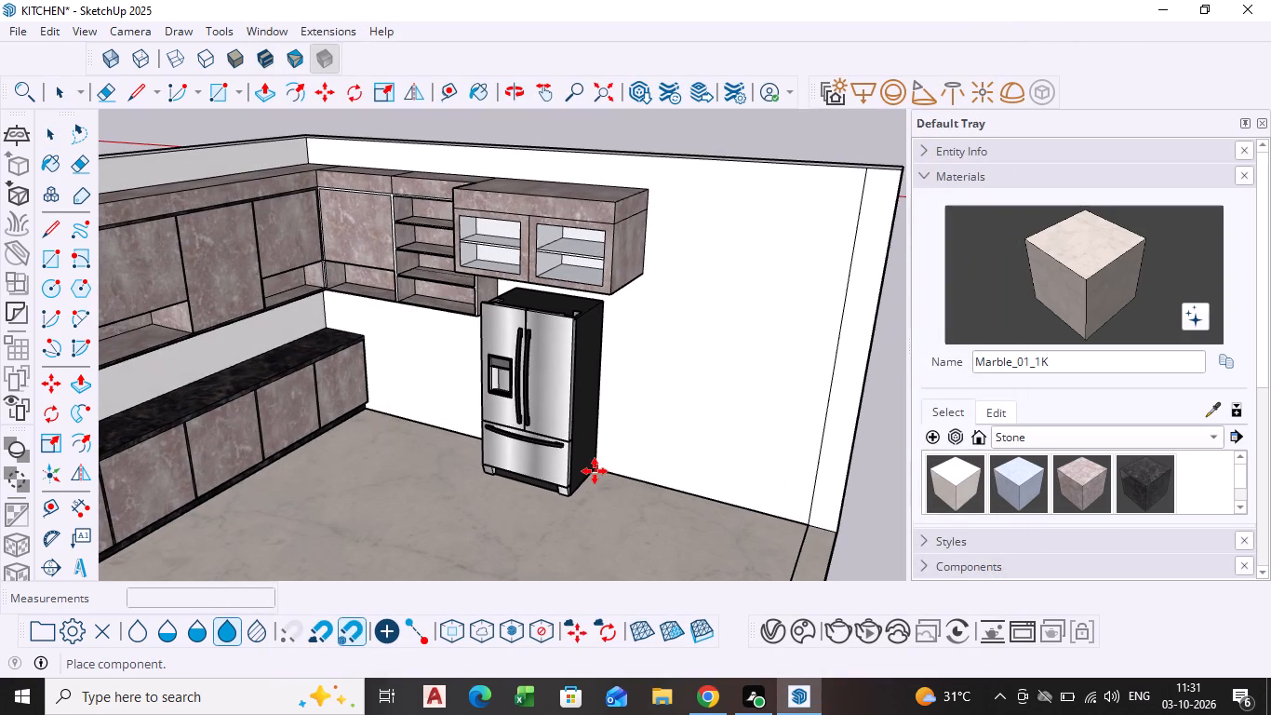
click(595, 471)
key(space)
scroll(618, 491, down, 1)
middle_drag(618, 491, 681, 405)
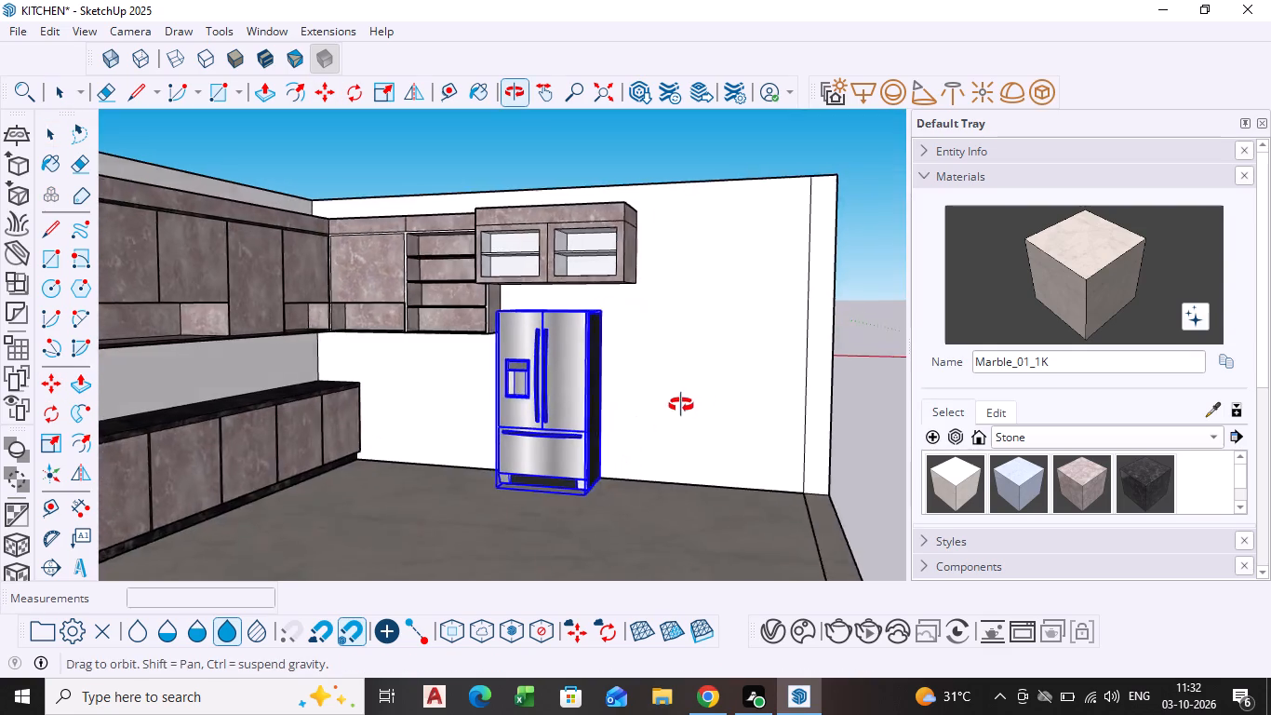
middle_drag(681, 405, 716, 418)
click(838, 169)
Examine the whole kitchen from several angles to check how the placed fridge fits with the cabinets.
scroll(609, 469, down, 3)
middle_drag(602, 471, 586, 480)
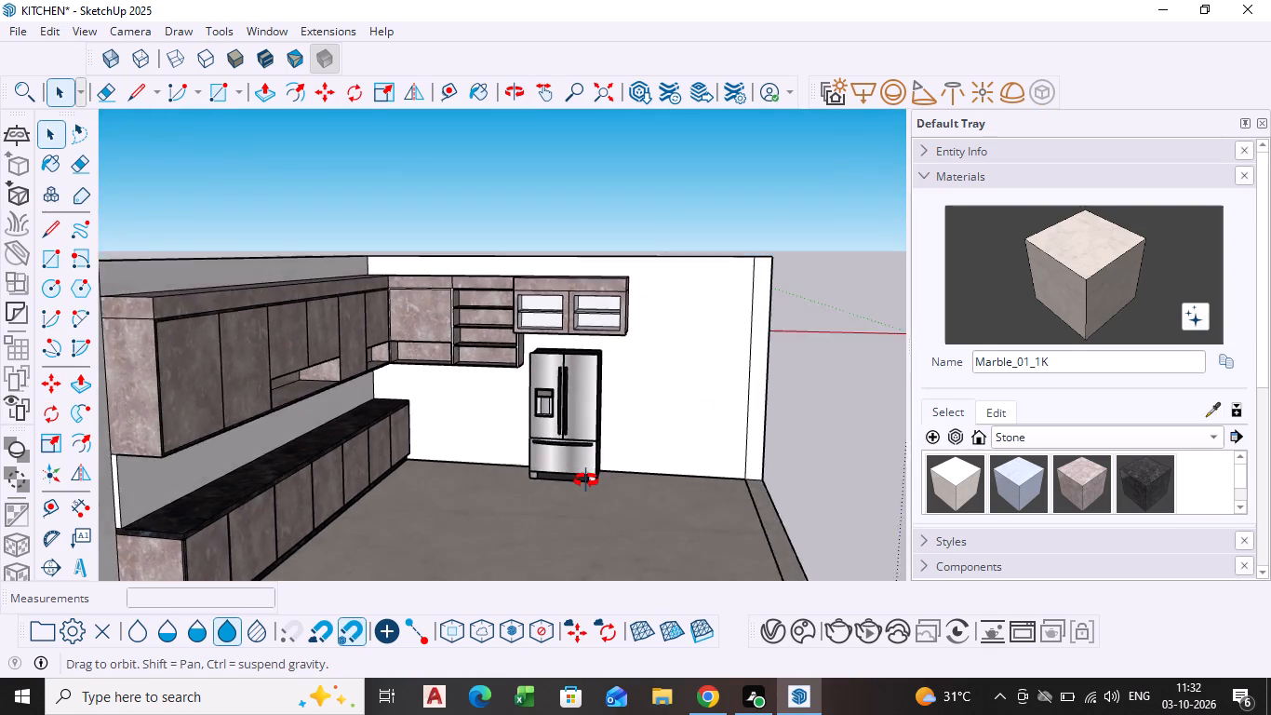
middle_drag(586, 480, 531, 484)
scroll(530, 484, up, 2)
scroll(530, 482, down, 3)
shift+middle_drag(512, 490, 590, 429)
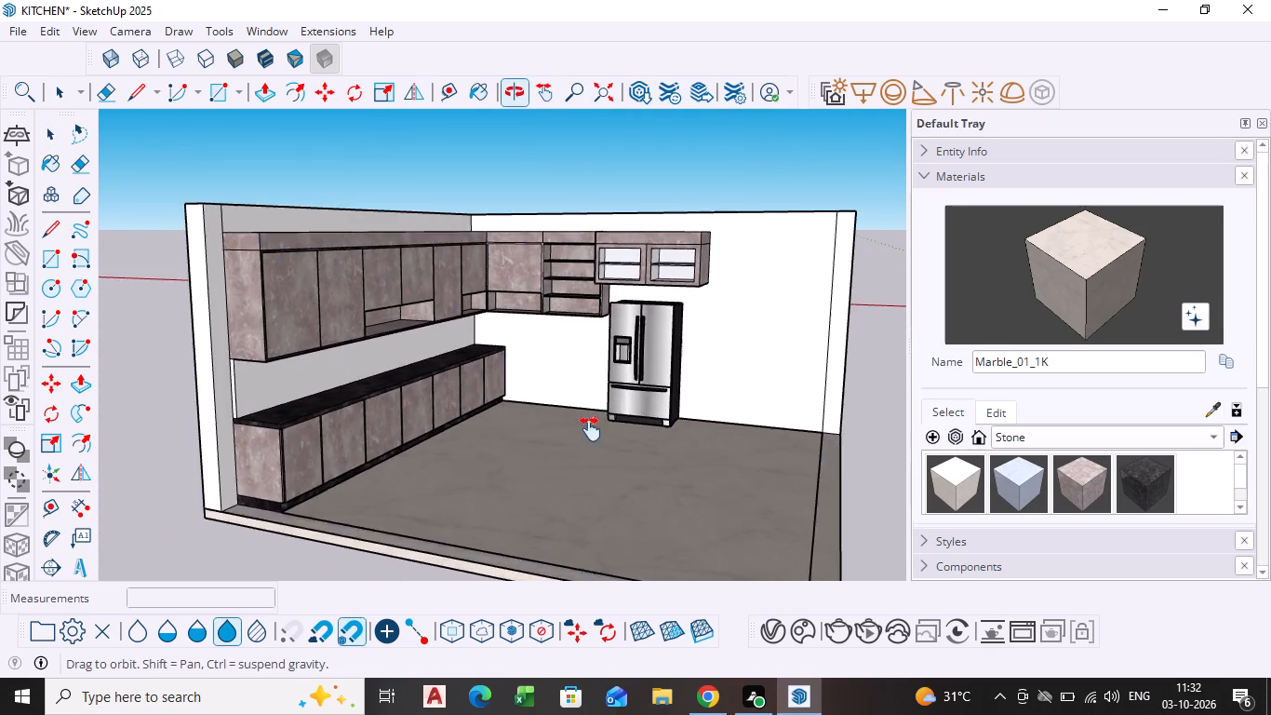
shift+middle_drag(590, 429, 592, 425)
middle_drag(585, 441, 447, 485)
Draw a rectangle about 2' 4" by 1' on the countertop near its open end for a sink recess.
scroll(578, 445, down, 1)
scroll(243, 407, up, 4)
middle_drag(308, 407, 269, 465)
scroll(293, 384, up, 8)
middle_drag(268, 429, 196, 459)
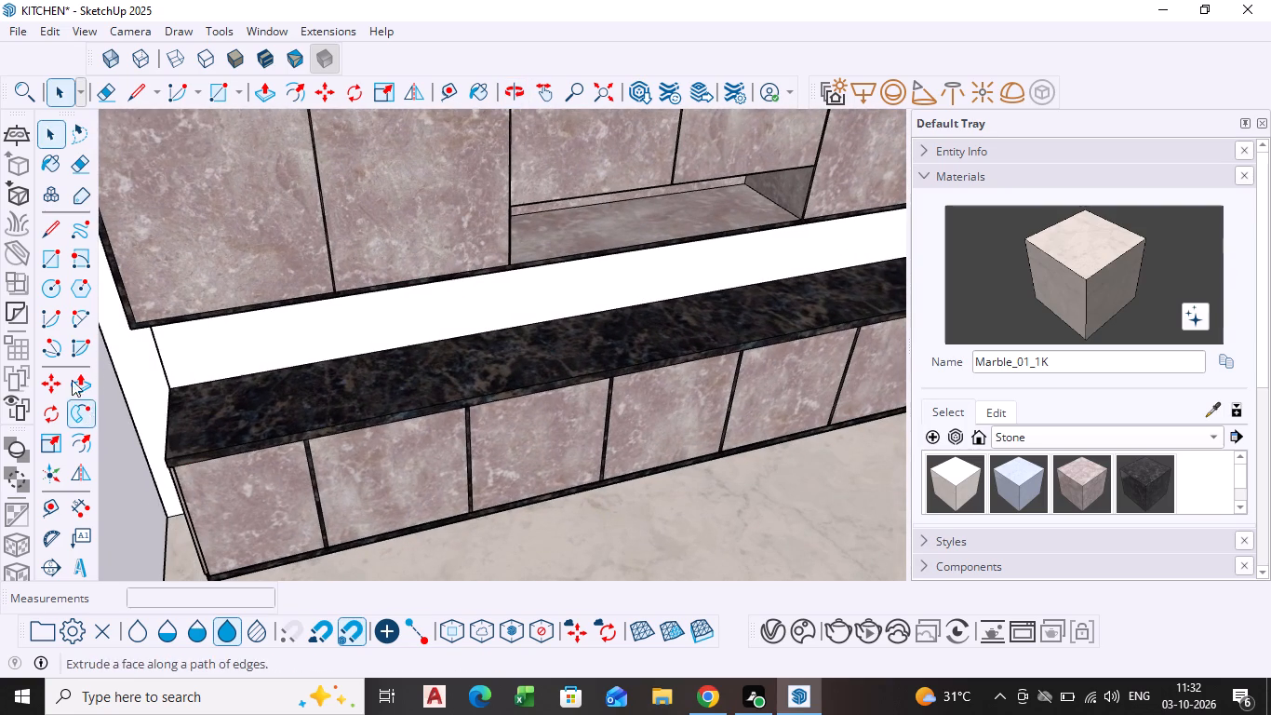
click(54, 279)
click(52, 255)
scroll(288, 338, up, 3)
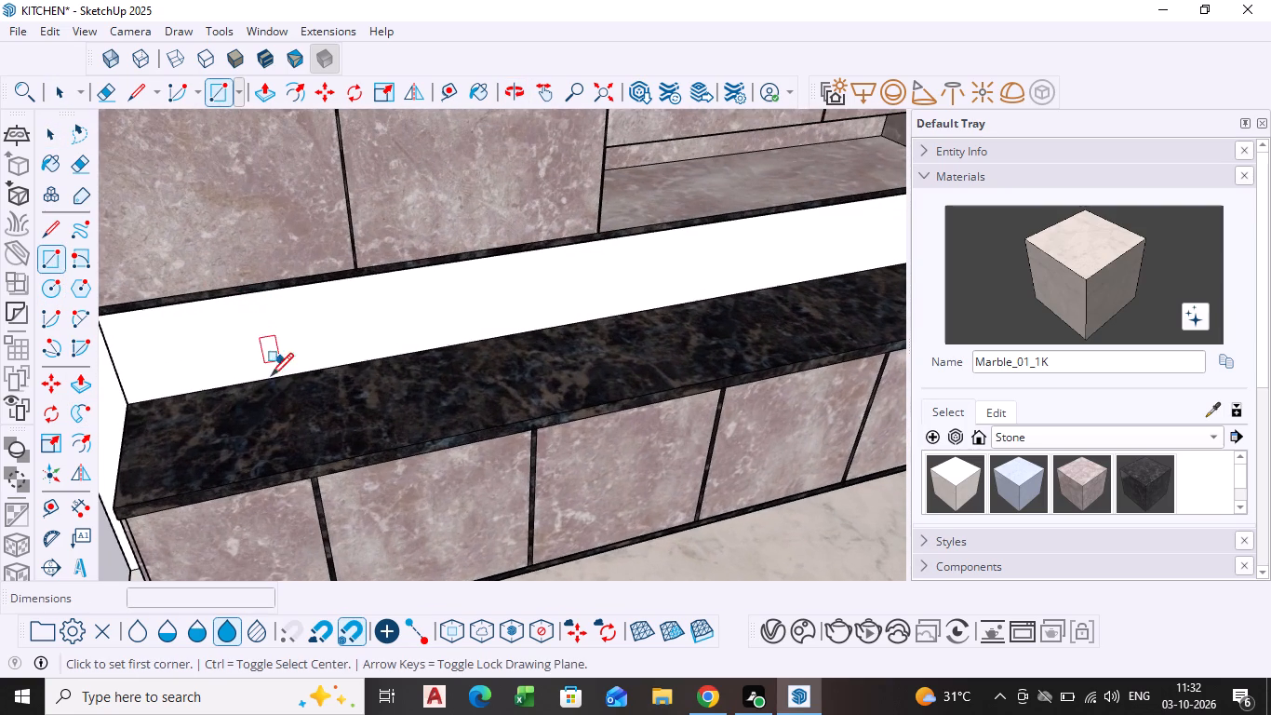
click(224, 407)
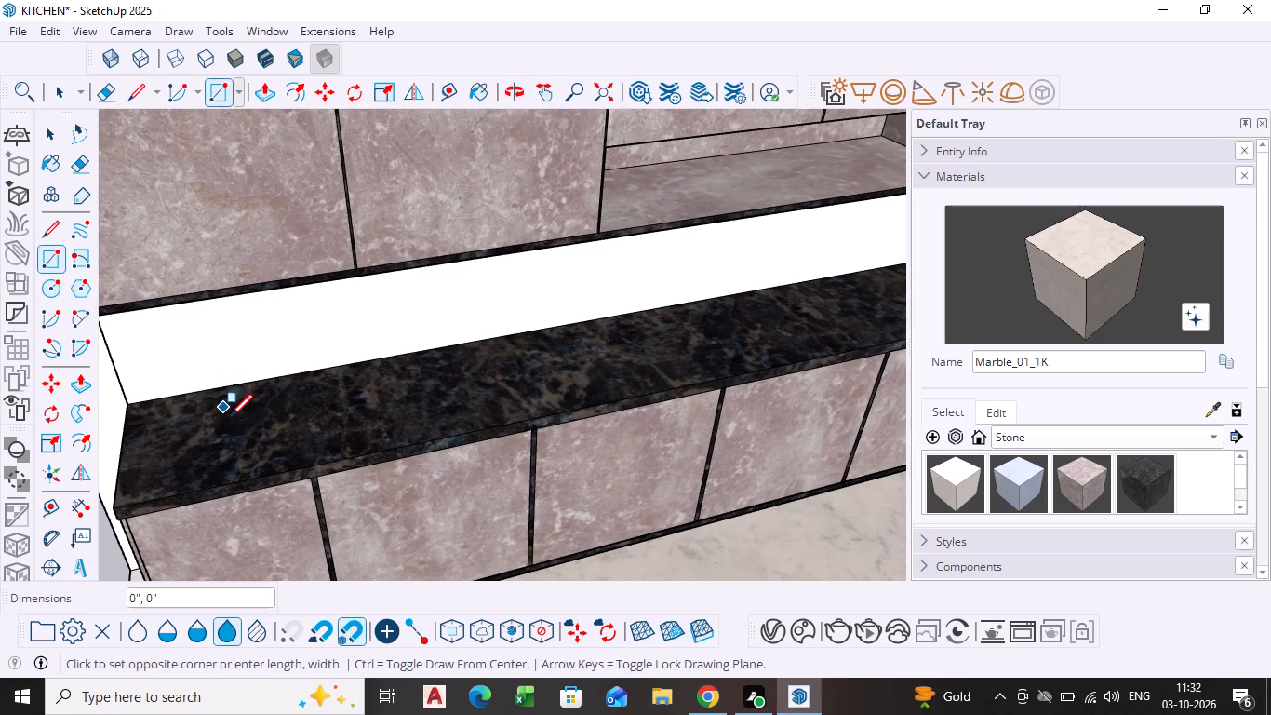
click(428, 418)
key(space)
Push the countertop rectangle down about 2" to form a recess.
click(396, 414)
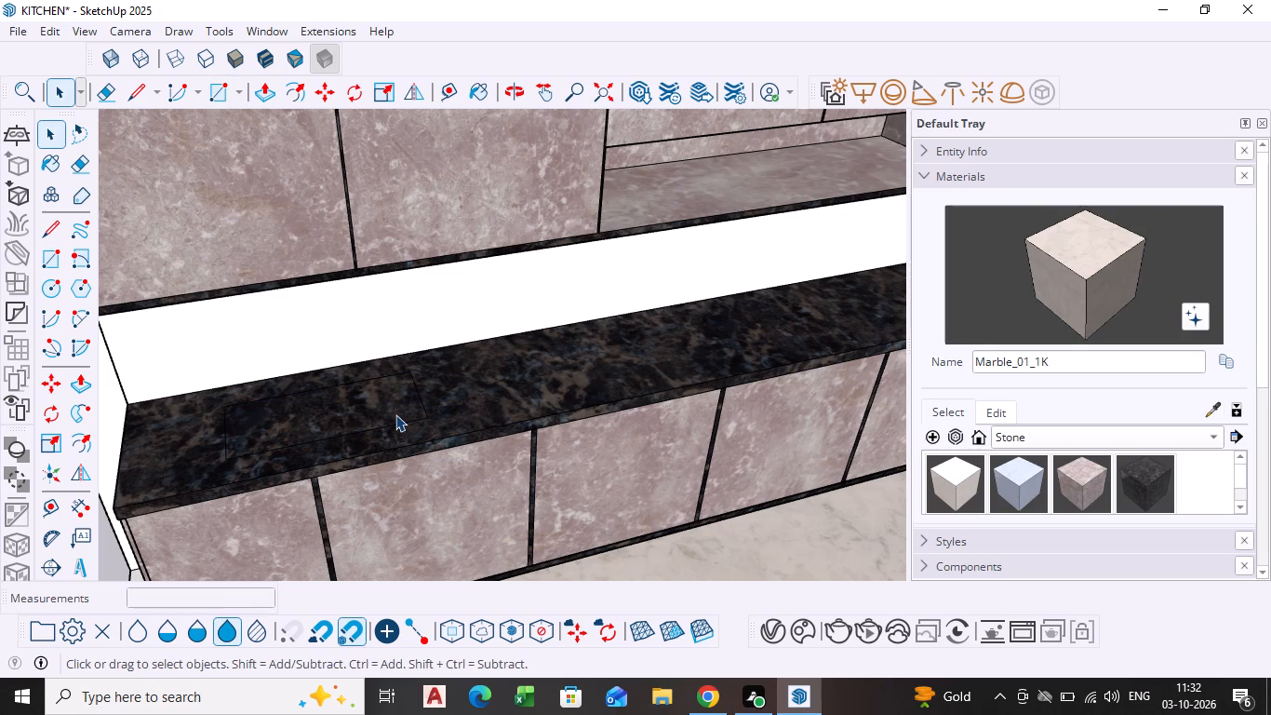
key(p)
click(395, 414)
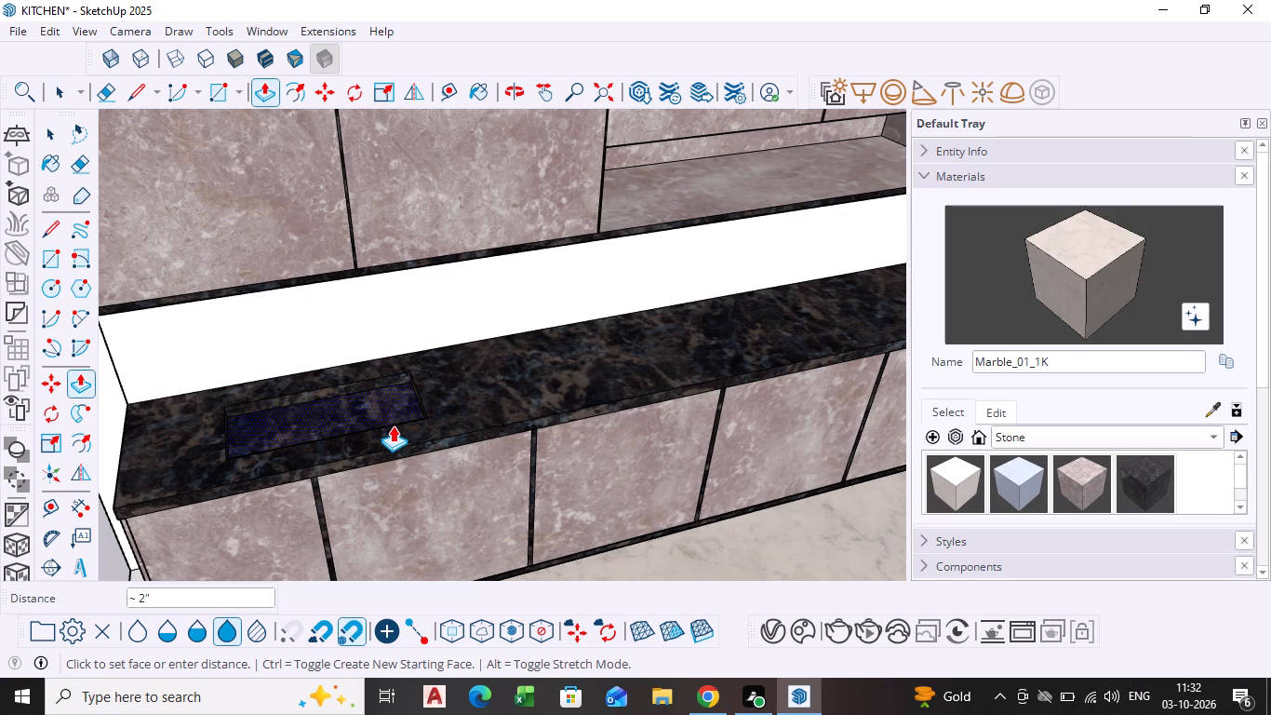
click(393, 425)
key(space)
Paint the floor of the countertop recess with Marble_06_1K.
click(343, 420)
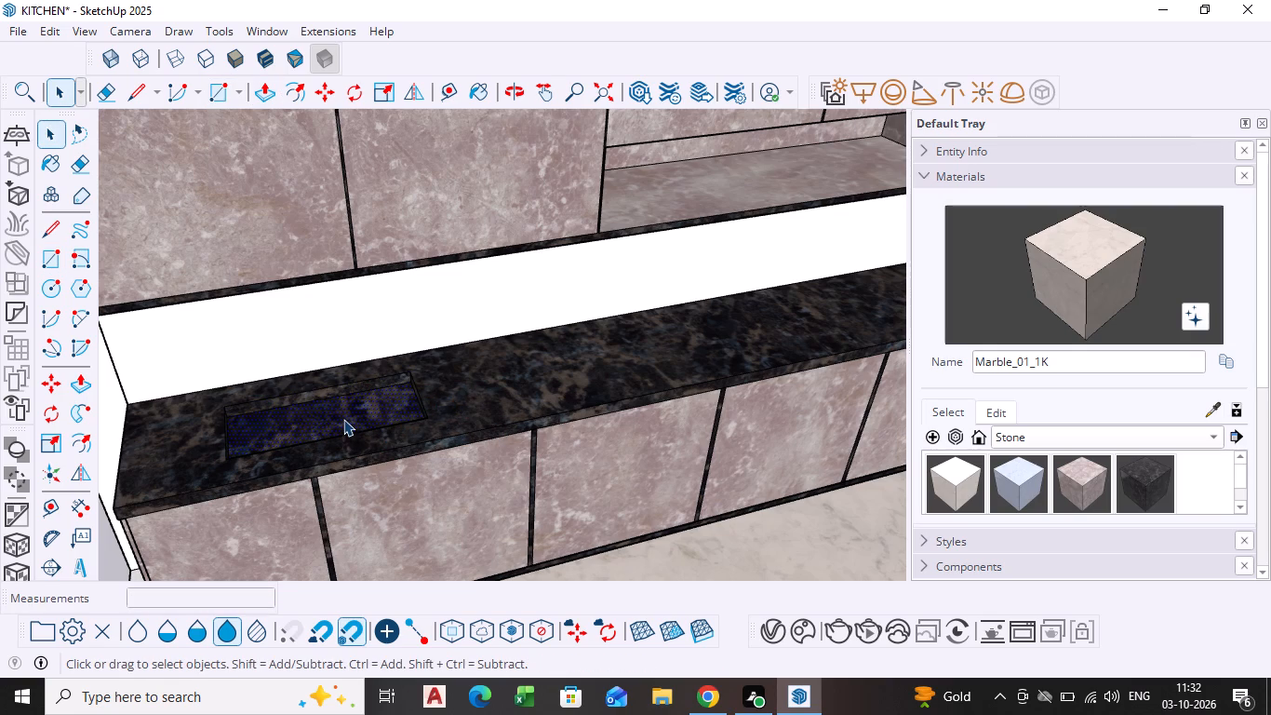
click(1088, 487)
scroll(456, 380, up, 3)
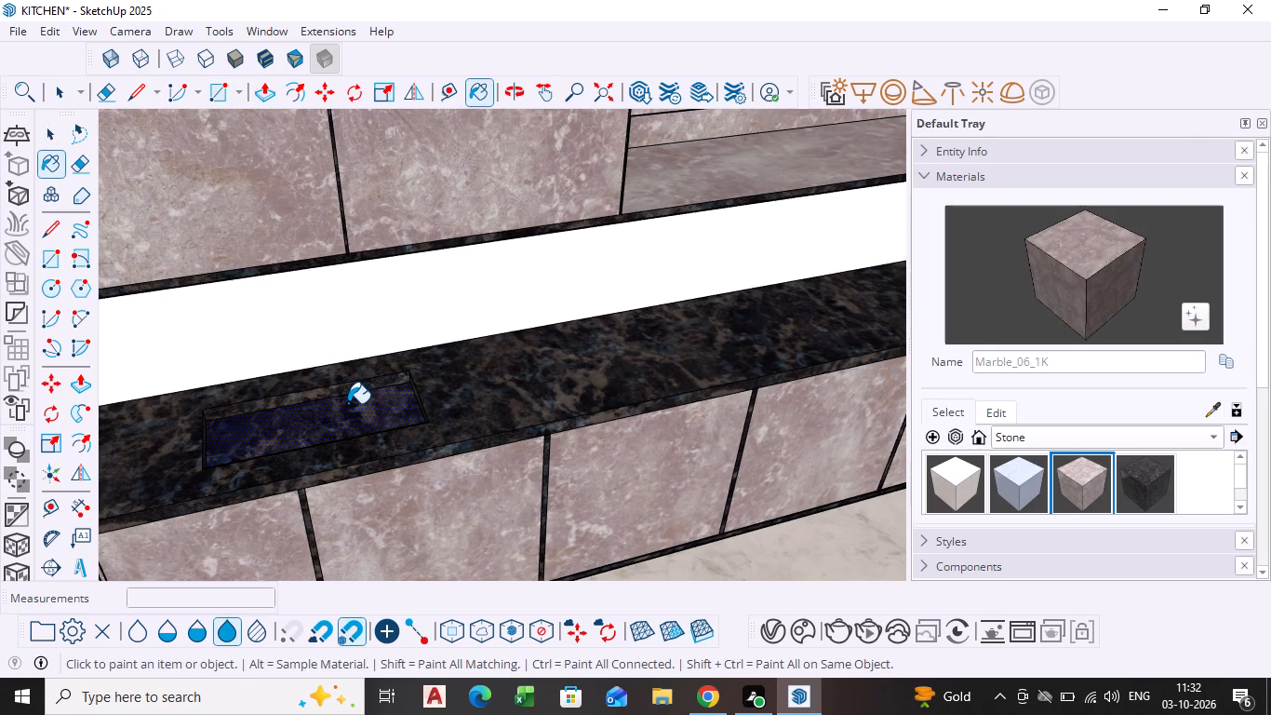
click(348, 403)
Paint all four side walls of the countertop recess with Marble_06_1K.
middle_drag(261, 425, 355, 374)
scroll(340, 423, up, 5)
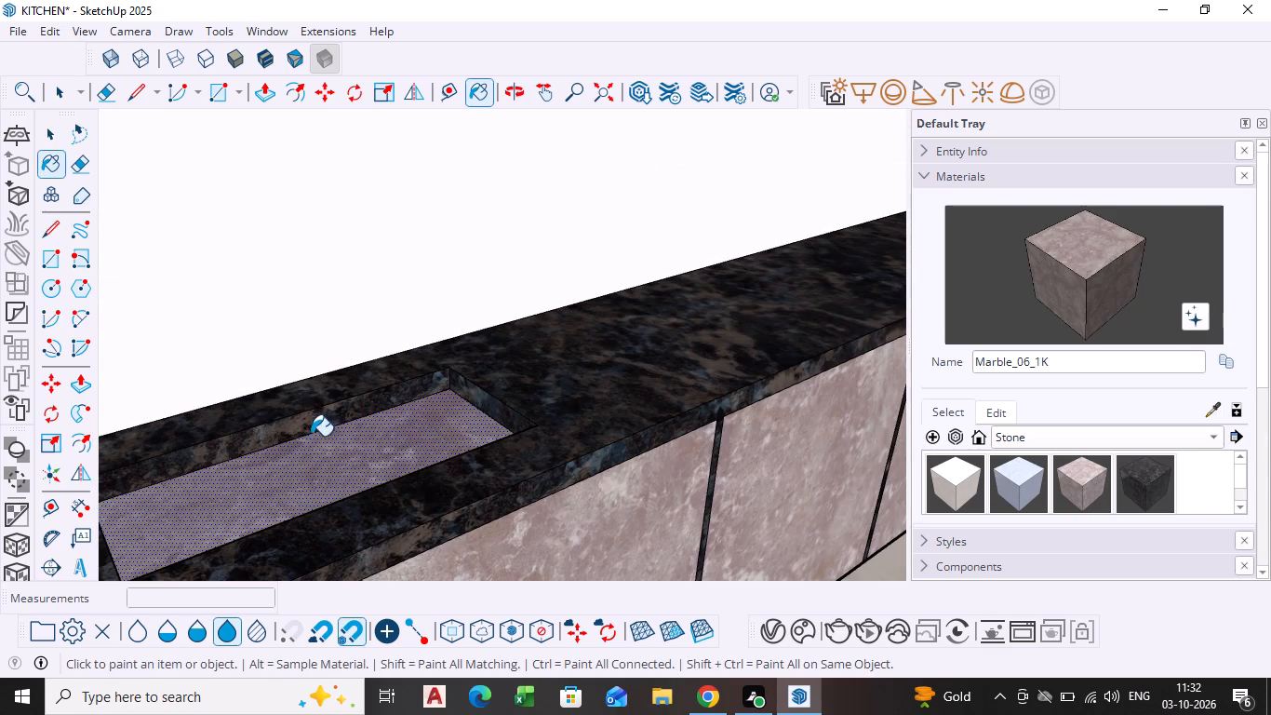
click(311, 431)
middle_drag(486, 432, 564, 392)
click(528, 403)
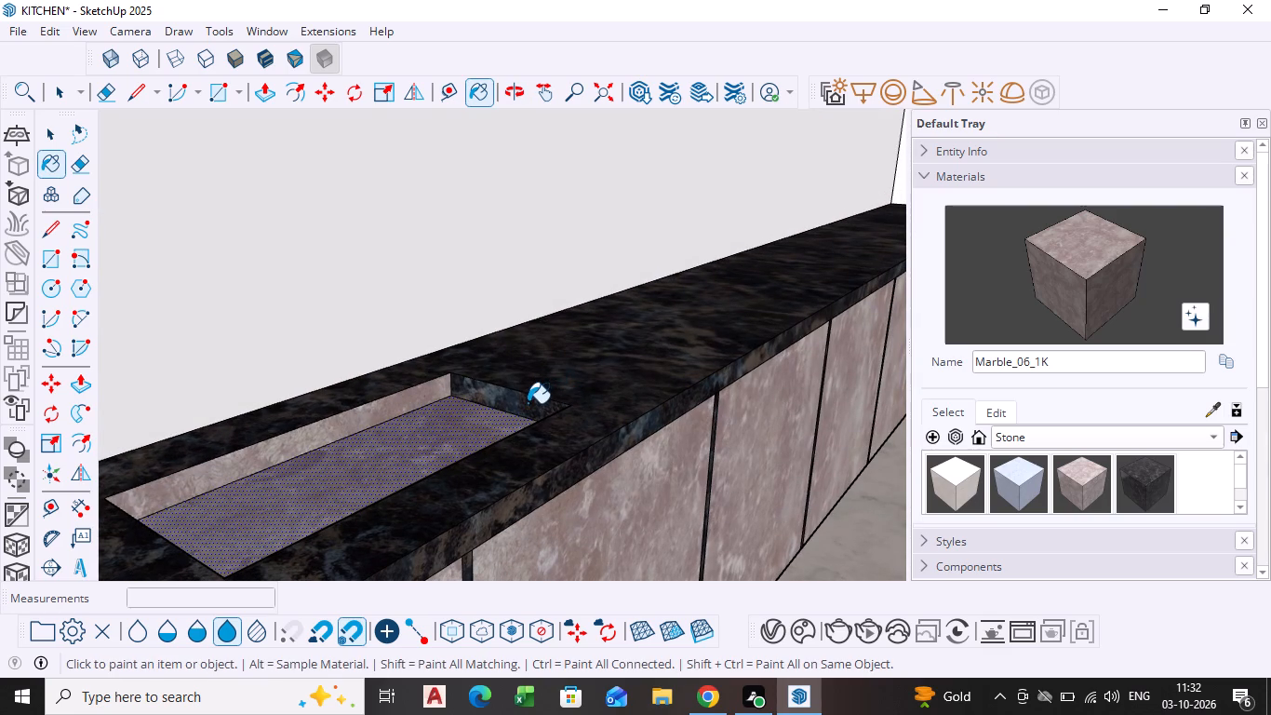
scroll(514, 411, down, 1)
middle_drag(511, 413, 479, 416)
shift+middle_drag(259, 510, 407, 383)
middle_drag(393, 416, 92, 405)
scroll(565, 325, up, 5)
click(328, 344)
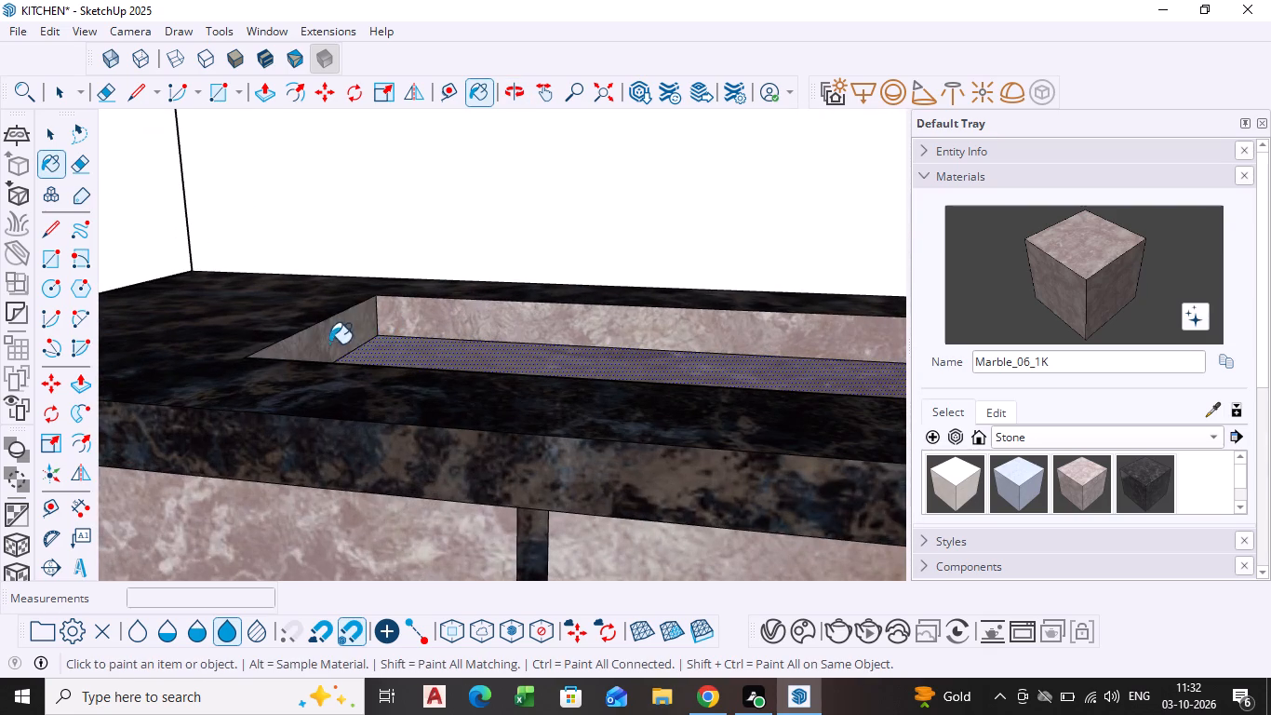
scroll(336, 370, down, 8)
middle_drag(430, 465, 963, 532)
middle_drag(645, 429, 729, 411)
scroll(676, 427, down, 1)
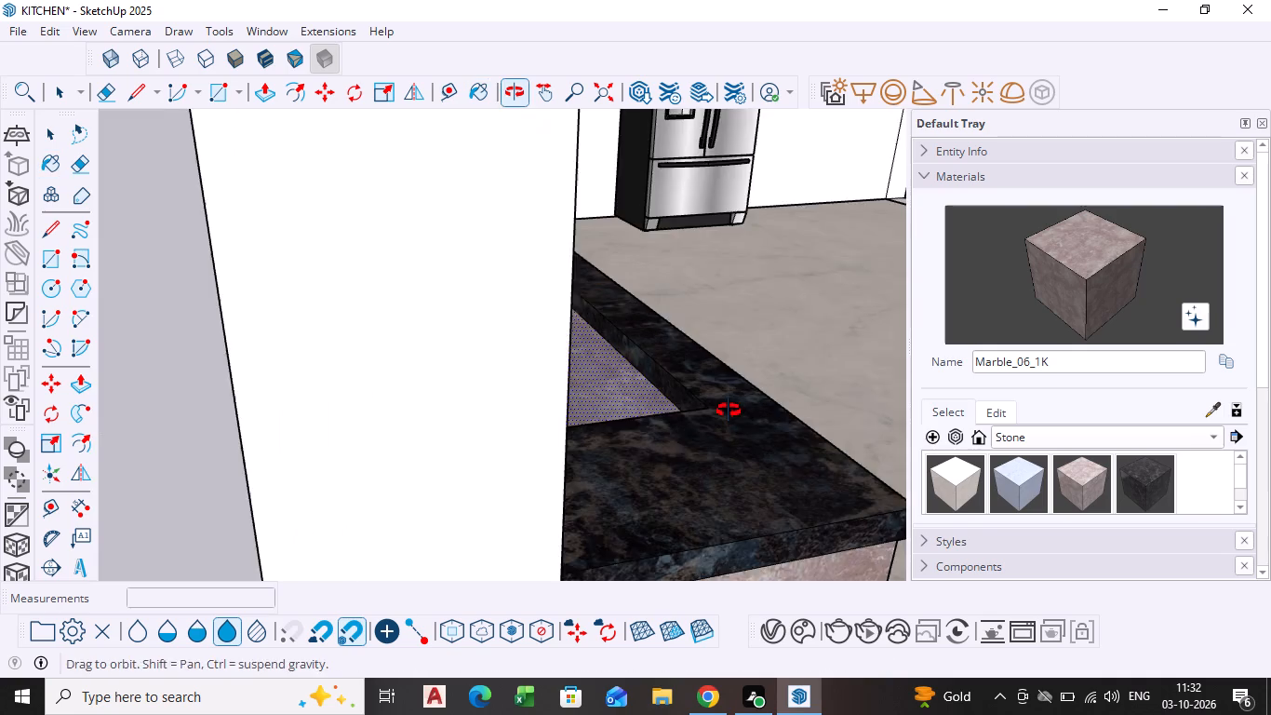
middle_drag(729, 411, 729, 410)
scroll(694, 378, up, 5)
click(643, 384)
scroll(682, 384, down, 4)
middle_drag(677, 399, 583, 440)
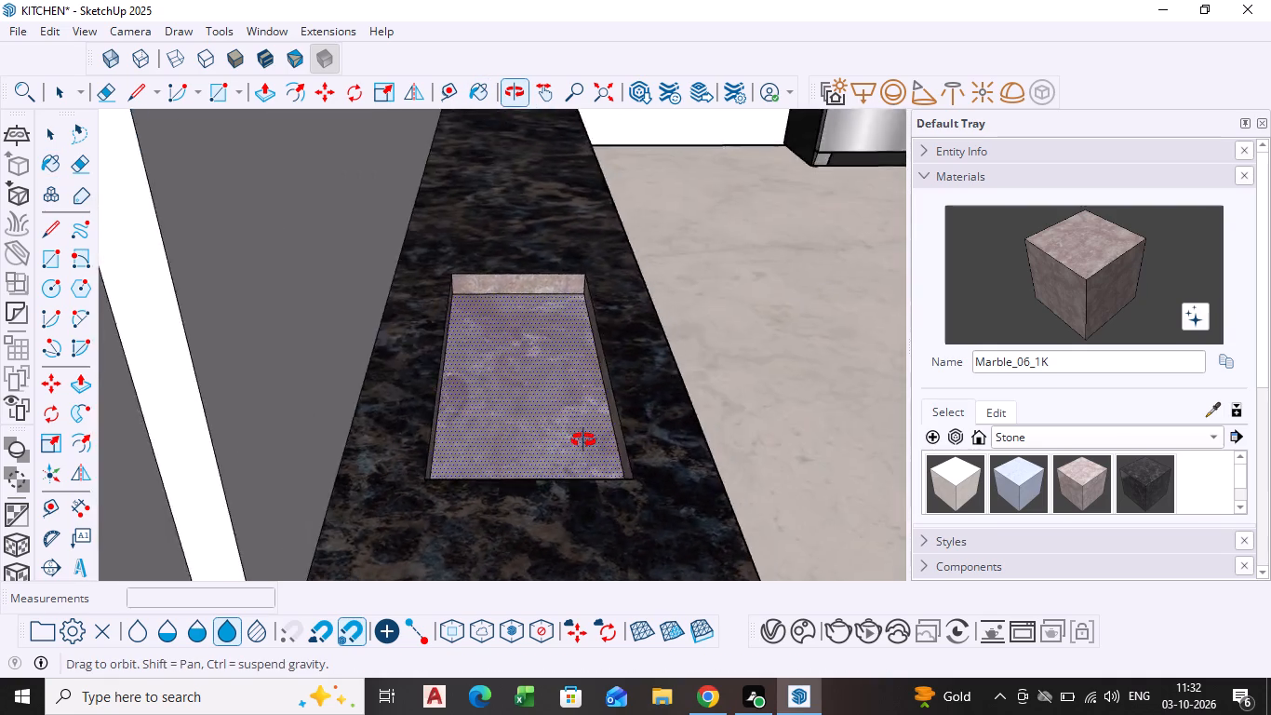
middle_drag(583, 440, 406, 430)
key(space)
Draw a smaller rectangle about 11 1/4" by 4 3/16" on the floor of the countertop recess.
scroll(475, 353, down, 3)
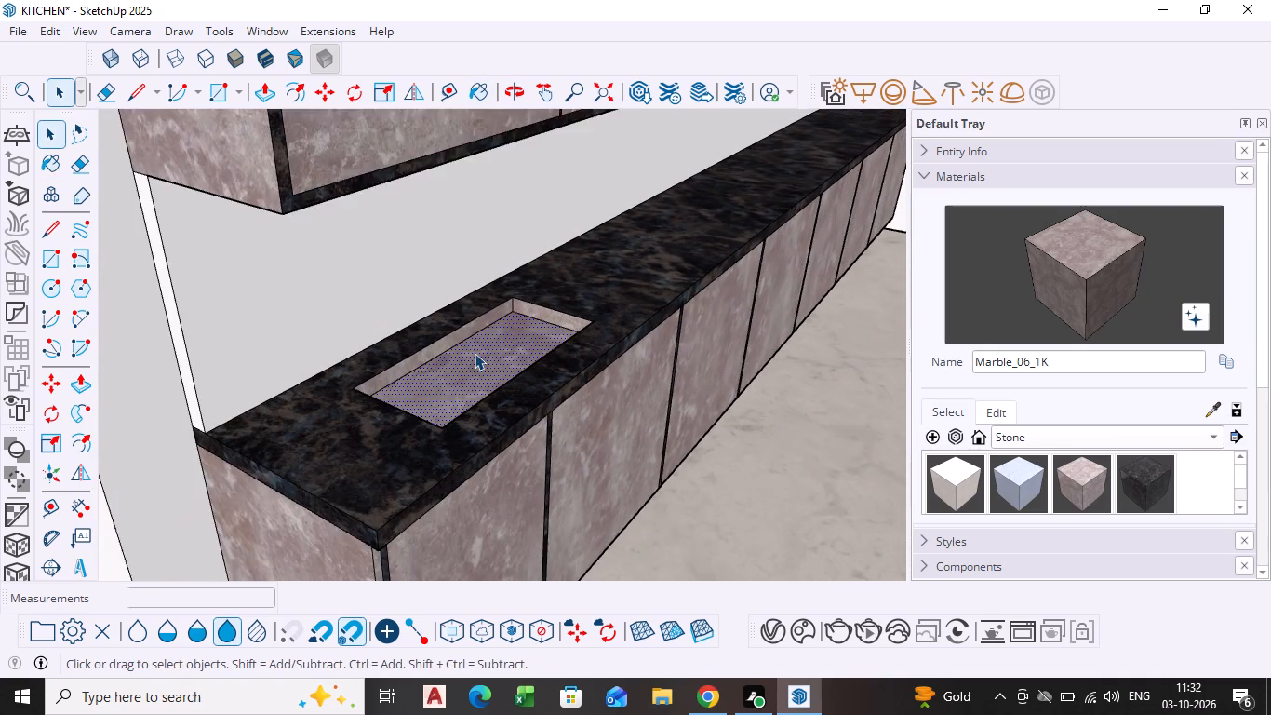
scroll(475, 353, down, 3)
middle_drag(449, 397, 239, 431)
click(51, 278)
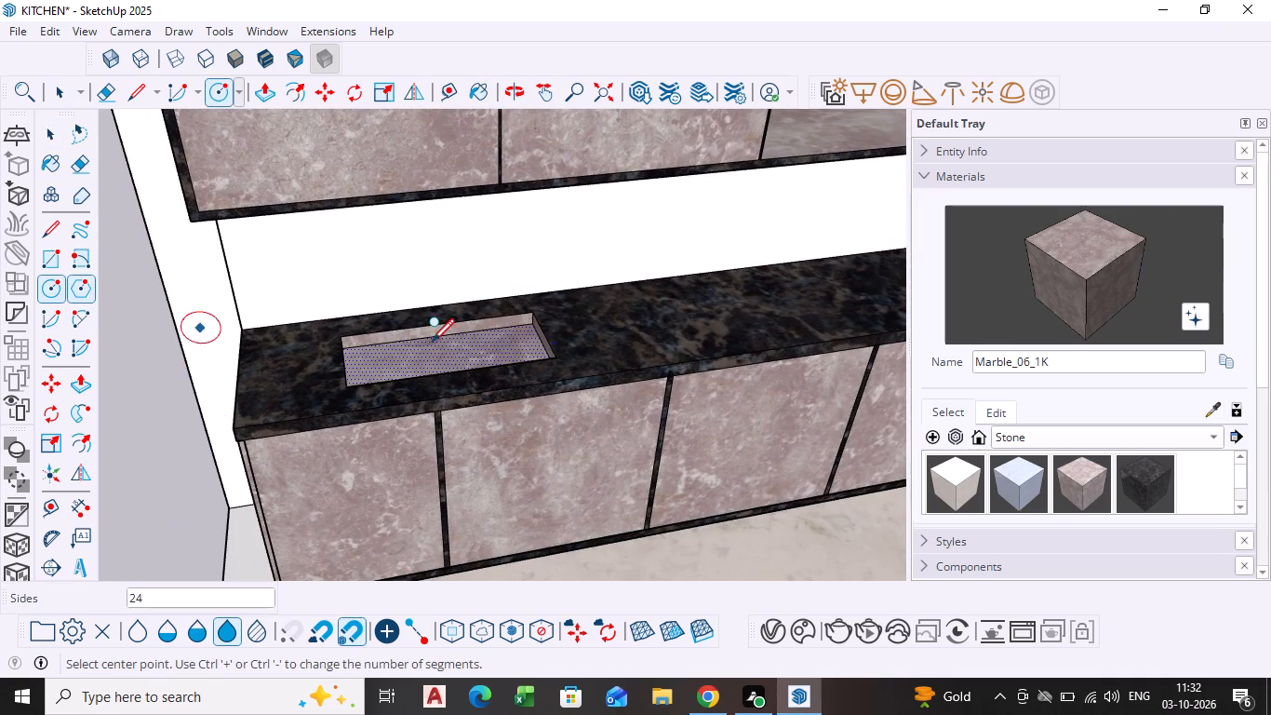
scroll(540, 336, up, 7)
key(space)
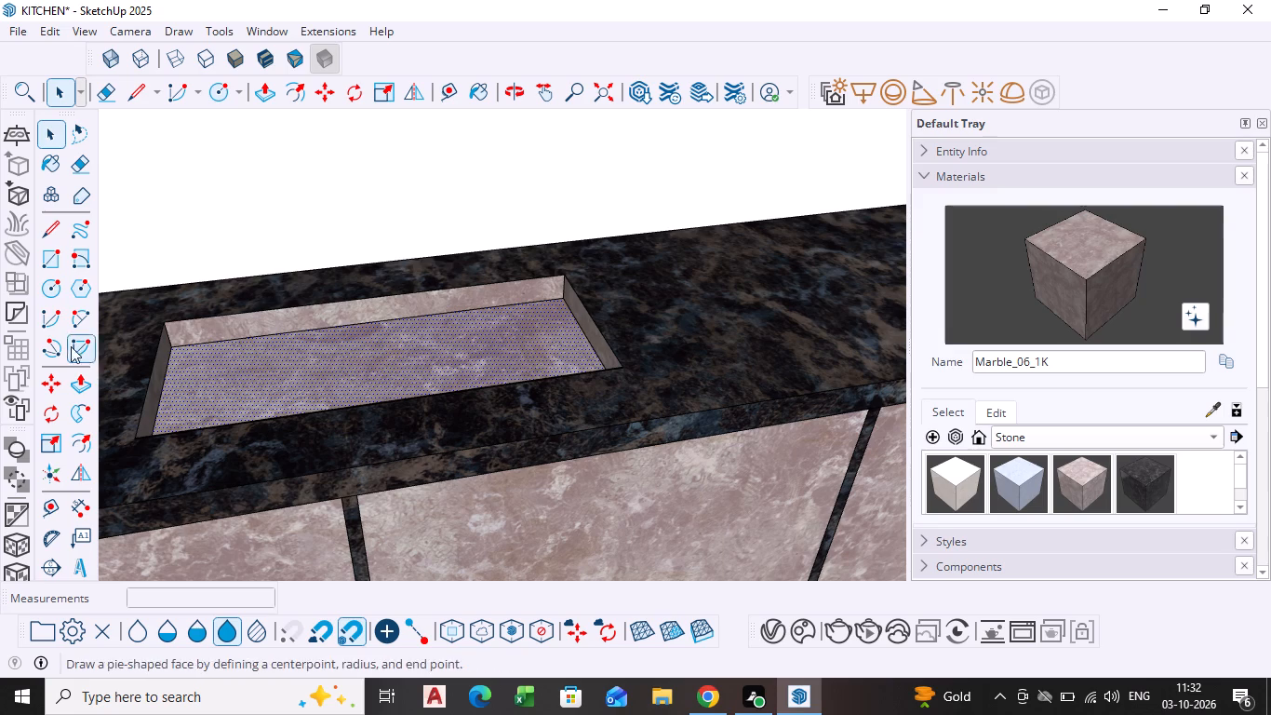
click(54, 262)
middle_drag(212, 334, 199, 413)
scroll(289, 374, up, 3)
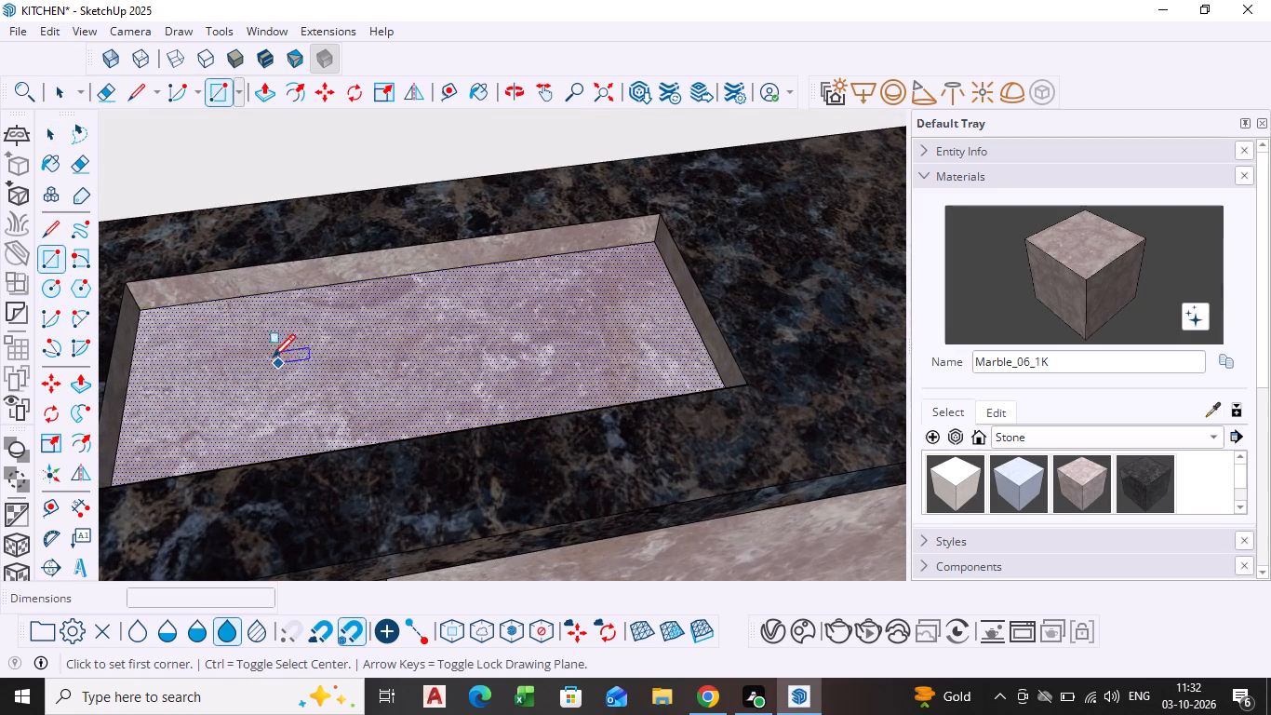
click(268, 348)
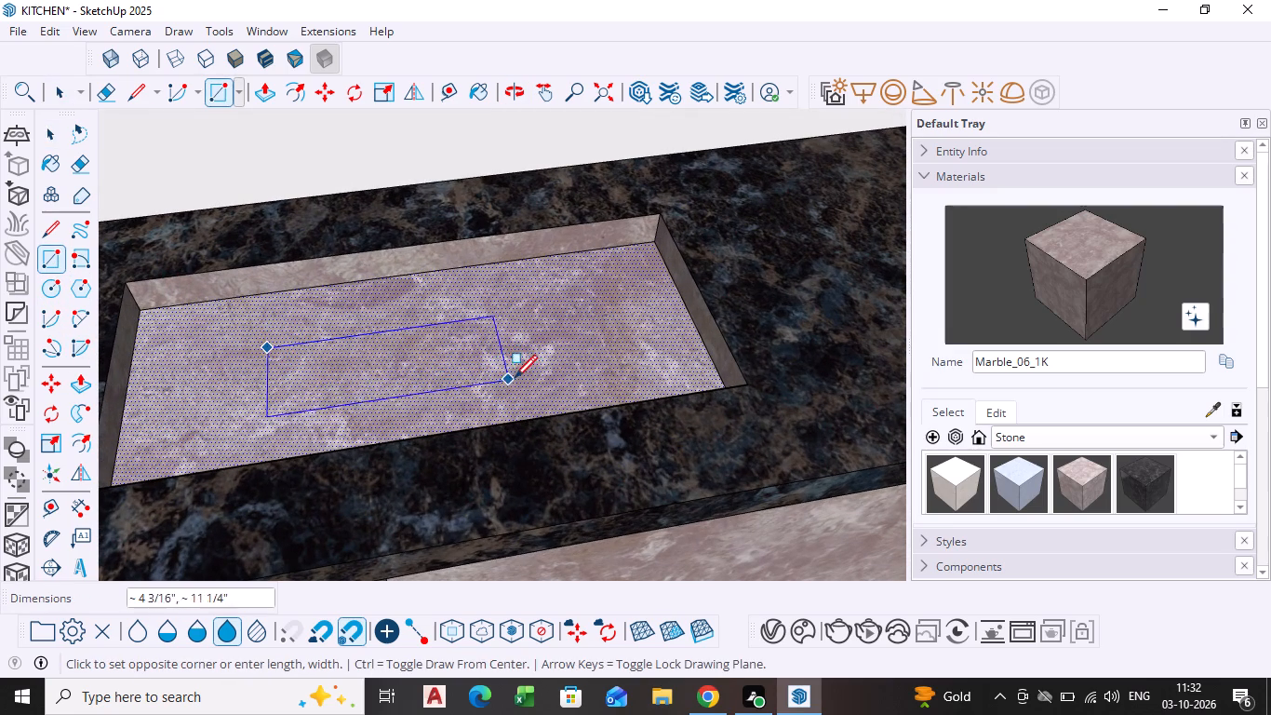
click(516, 380)
key(space)
Push the smaller rectangle down to form a second, deeper recess inside the first one.
click(452, 346)
key(p)
click(451, 346)
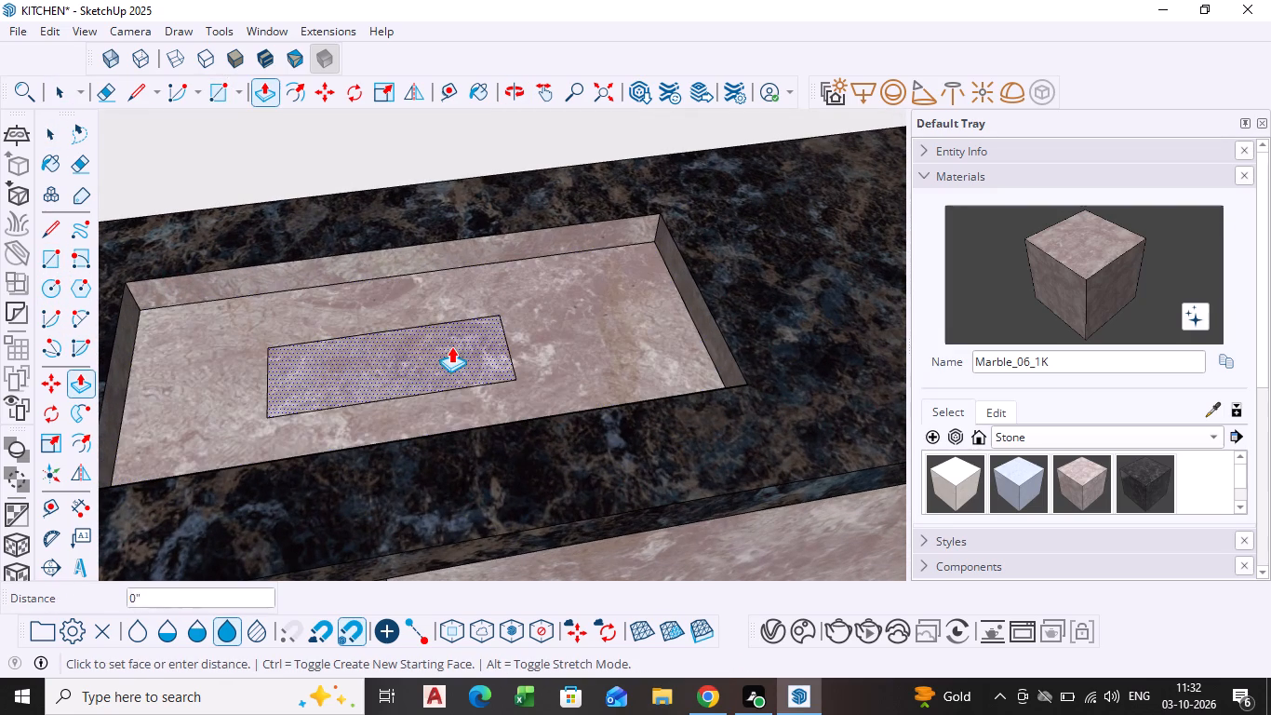
click(451, 362)
key(space)
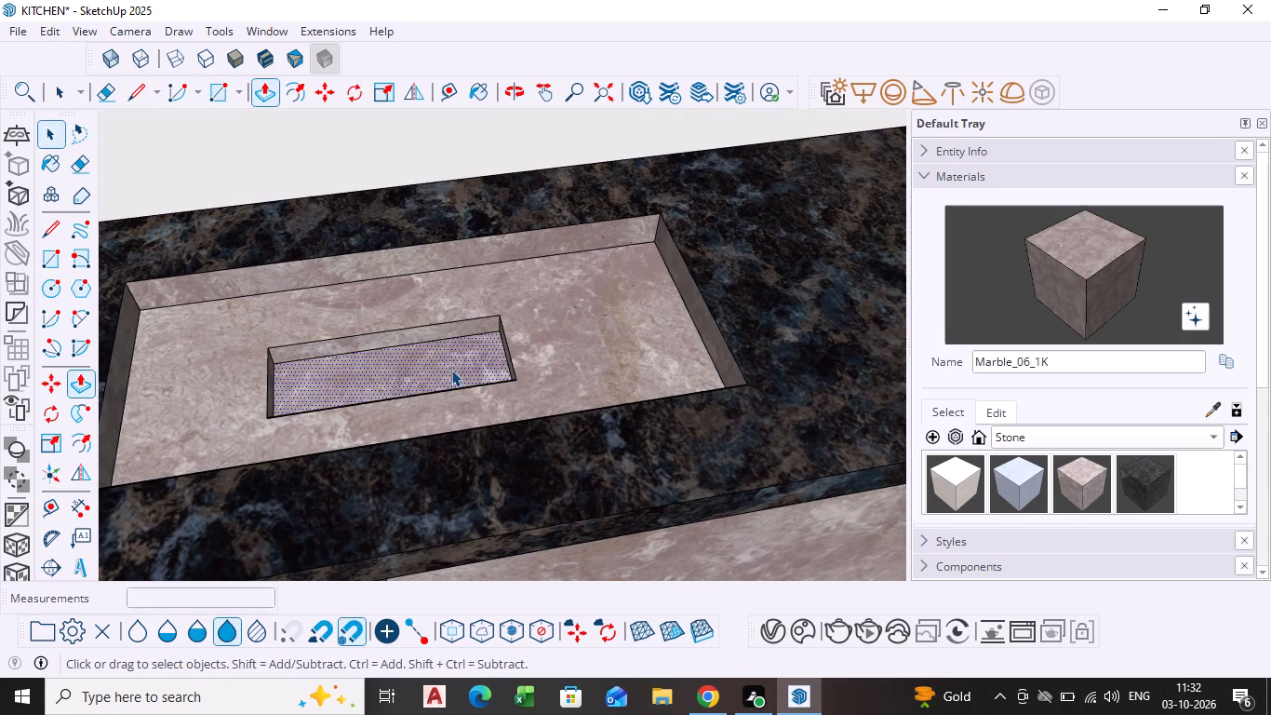
Paint the floor of the inner recess with Marble_07_1K.
click(446, 371)
click(1032, 486)
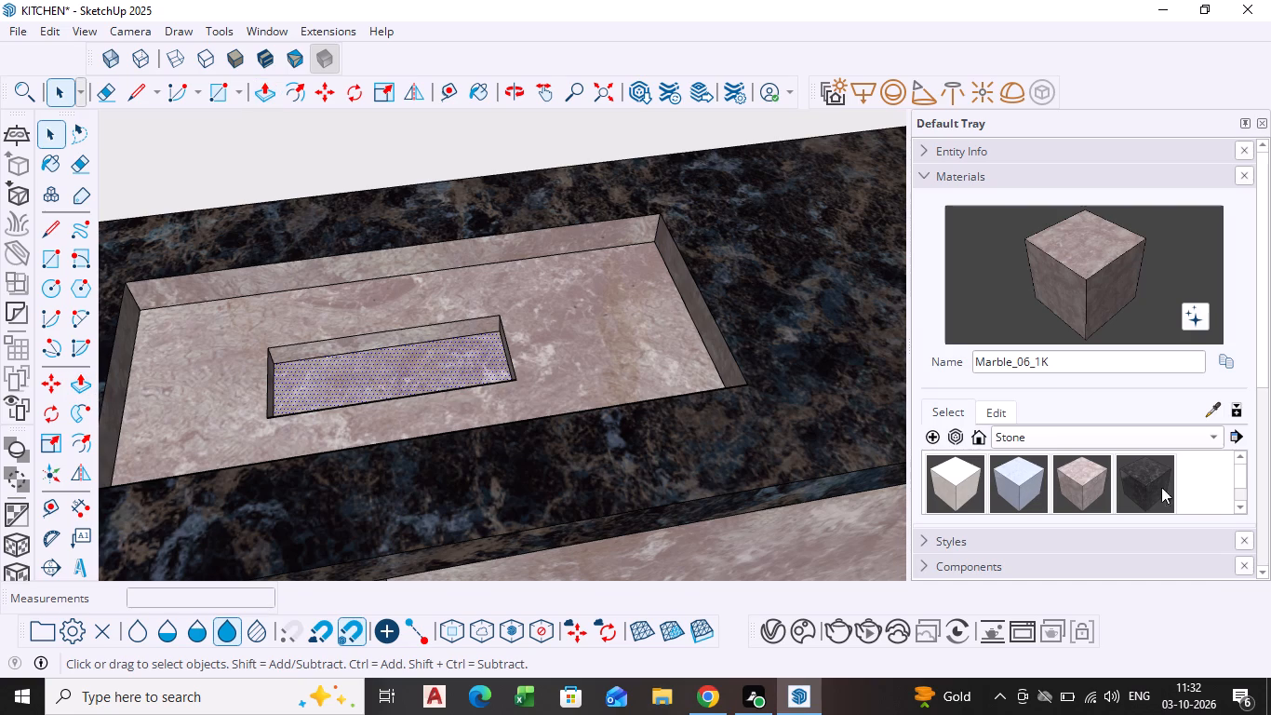
click(1148, 486)
click(430, 363)
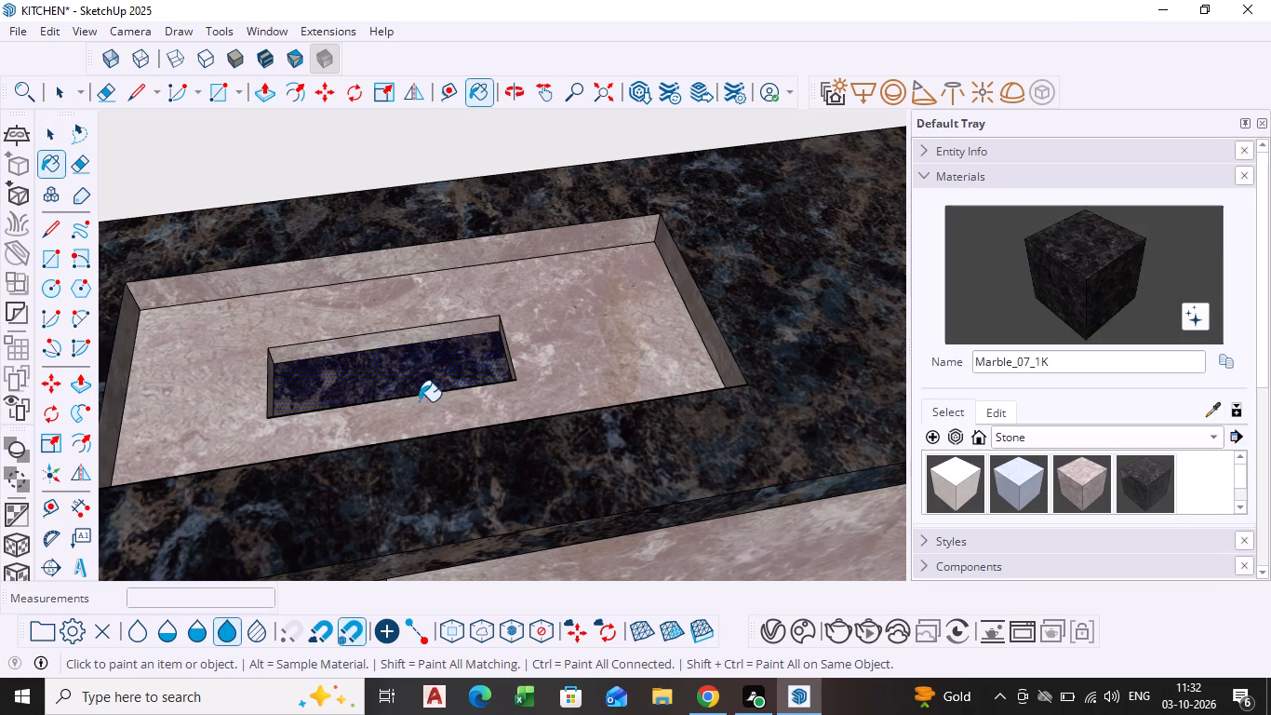
Examine the finished countertop recess and the kitchen as a whole from farther away.
scroll(416, 404, down, 3)
middle_drag(412, 404, 493, 273)
scroll(467, 343, down, 17)
middle_drag(544, 446, 520, 424)
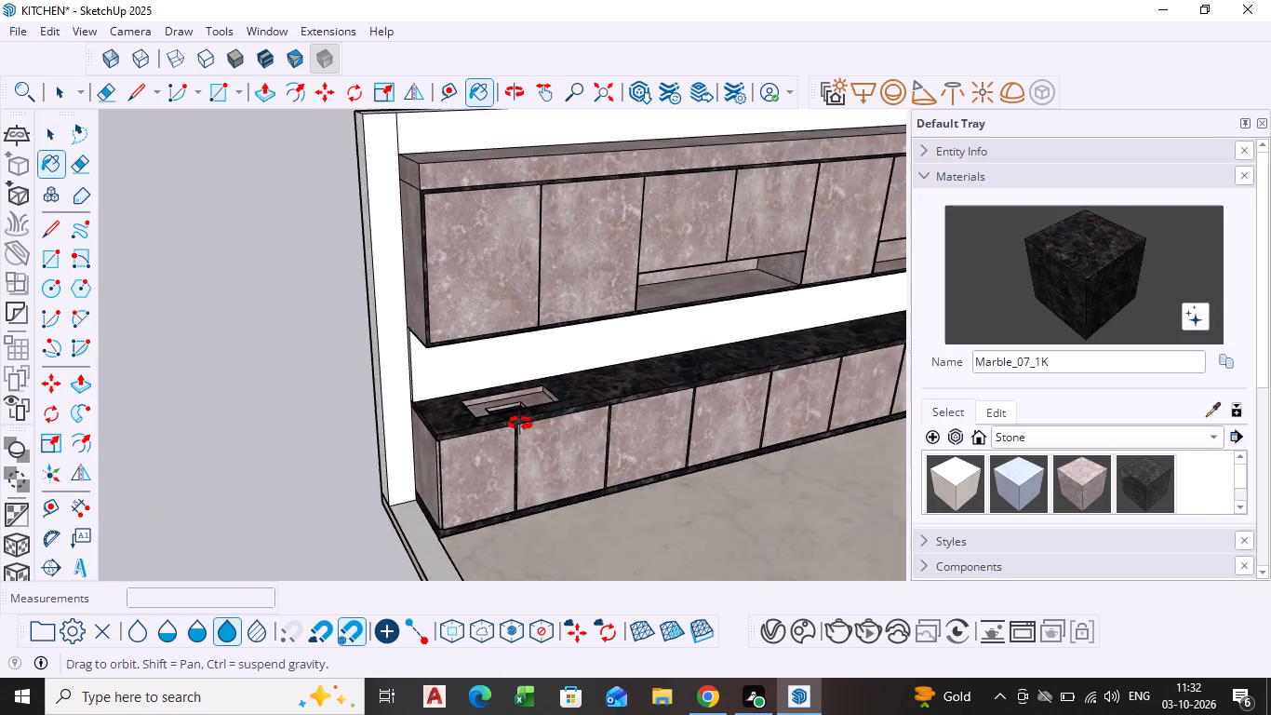
middle_drag(520, 424, 515, 413)
key(space)
scroll(220, 384, down, 5)
scroll(876, 422, down, 3)
shift+middle_drag(869, 422, 844, 413)
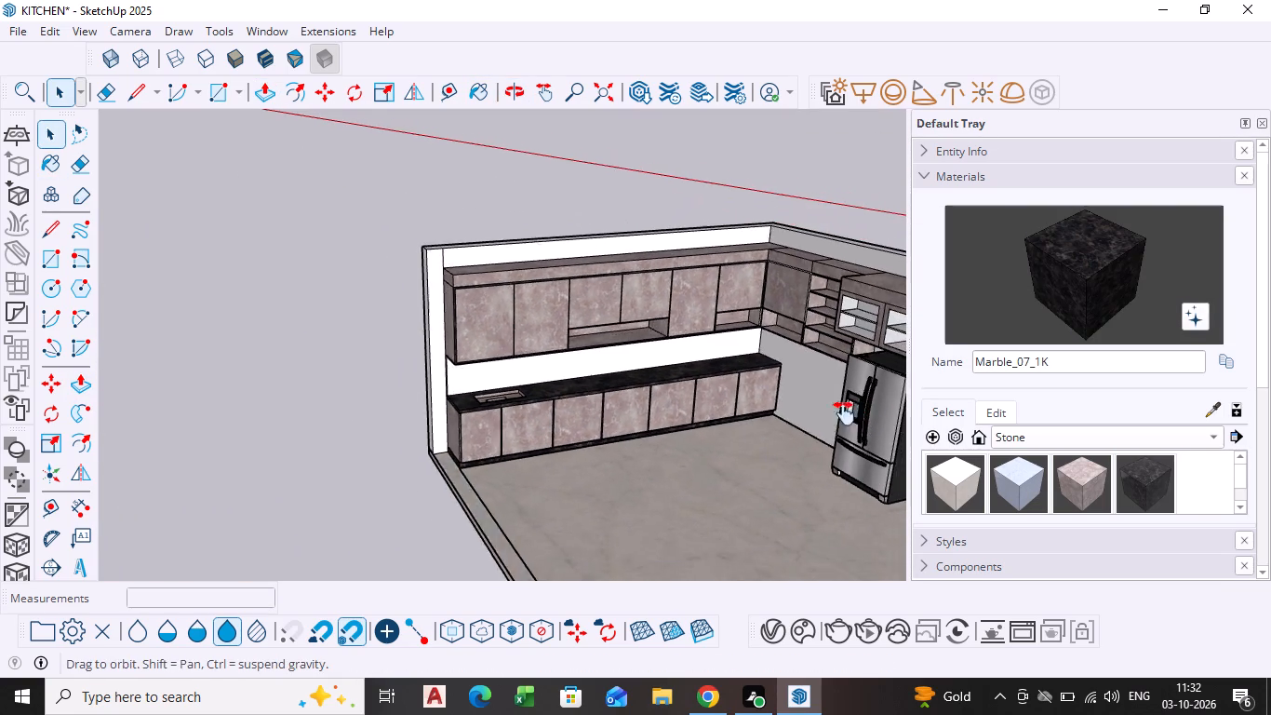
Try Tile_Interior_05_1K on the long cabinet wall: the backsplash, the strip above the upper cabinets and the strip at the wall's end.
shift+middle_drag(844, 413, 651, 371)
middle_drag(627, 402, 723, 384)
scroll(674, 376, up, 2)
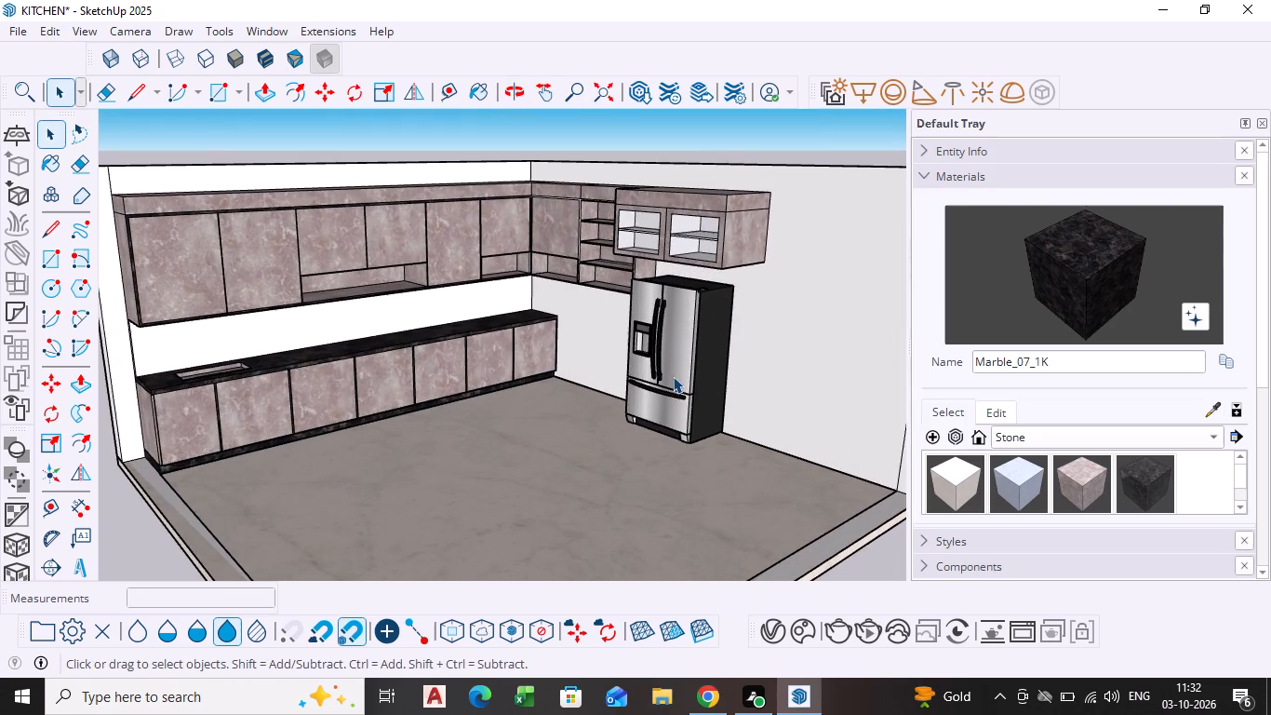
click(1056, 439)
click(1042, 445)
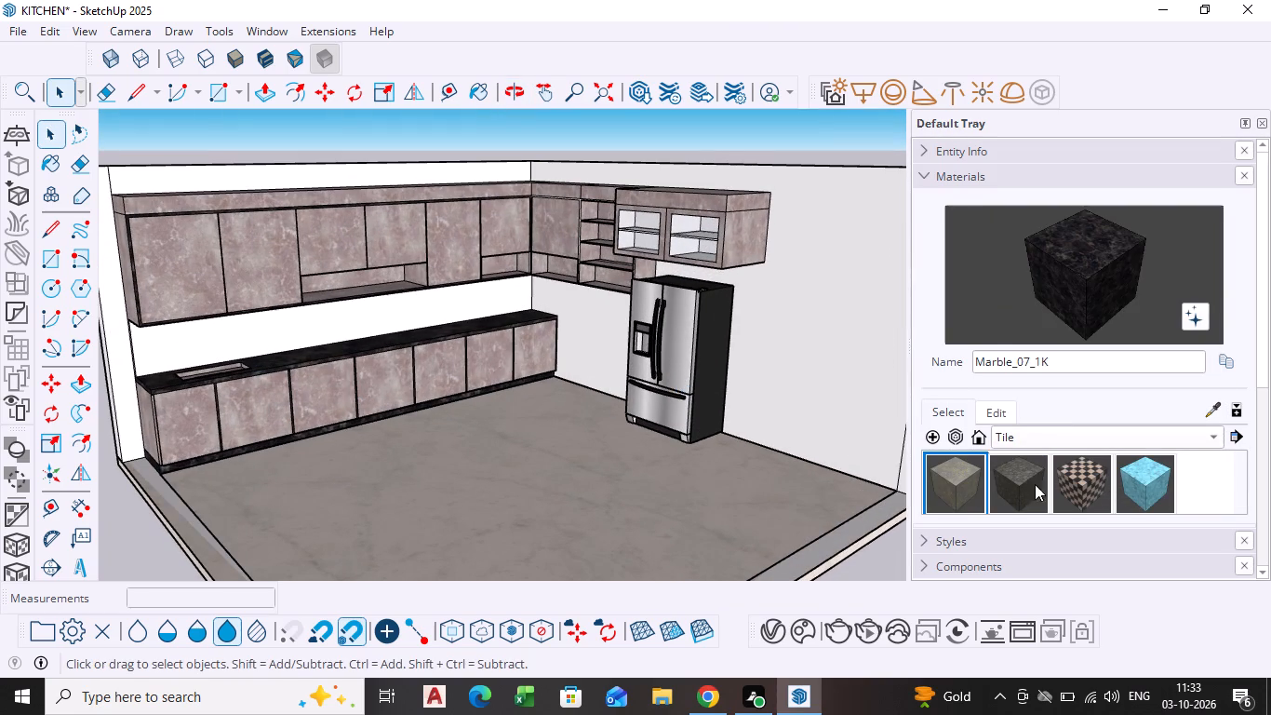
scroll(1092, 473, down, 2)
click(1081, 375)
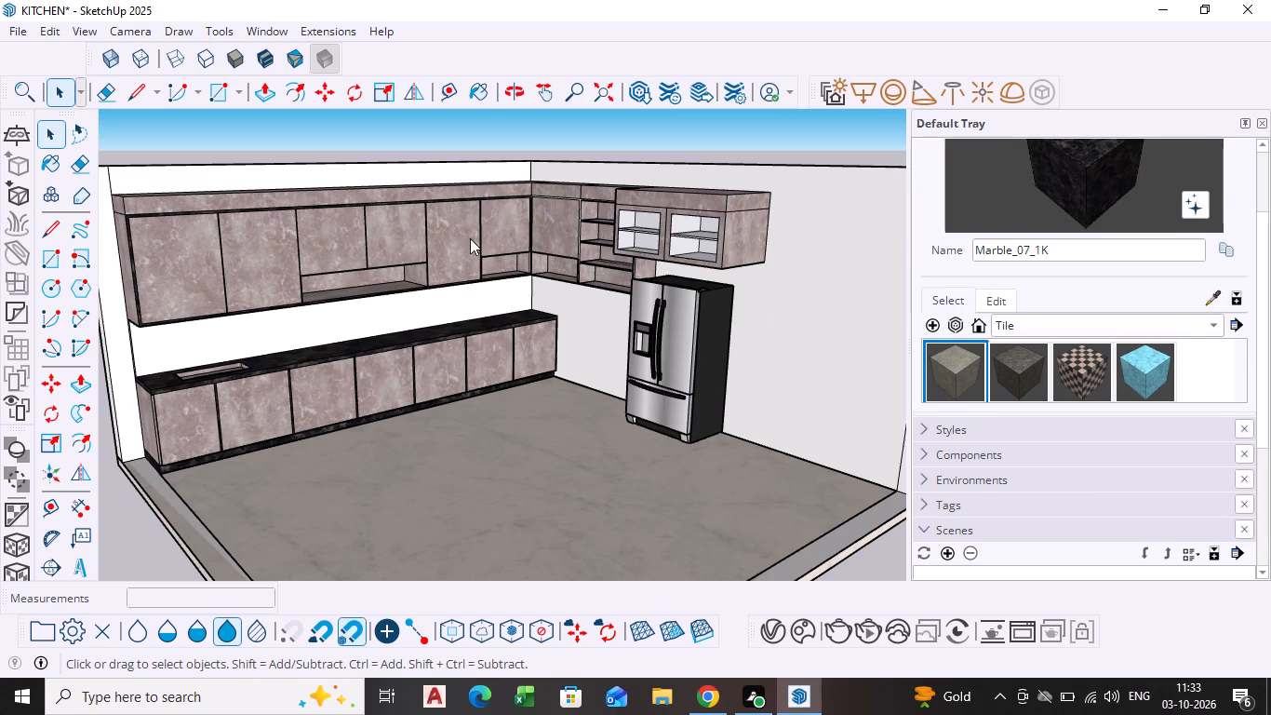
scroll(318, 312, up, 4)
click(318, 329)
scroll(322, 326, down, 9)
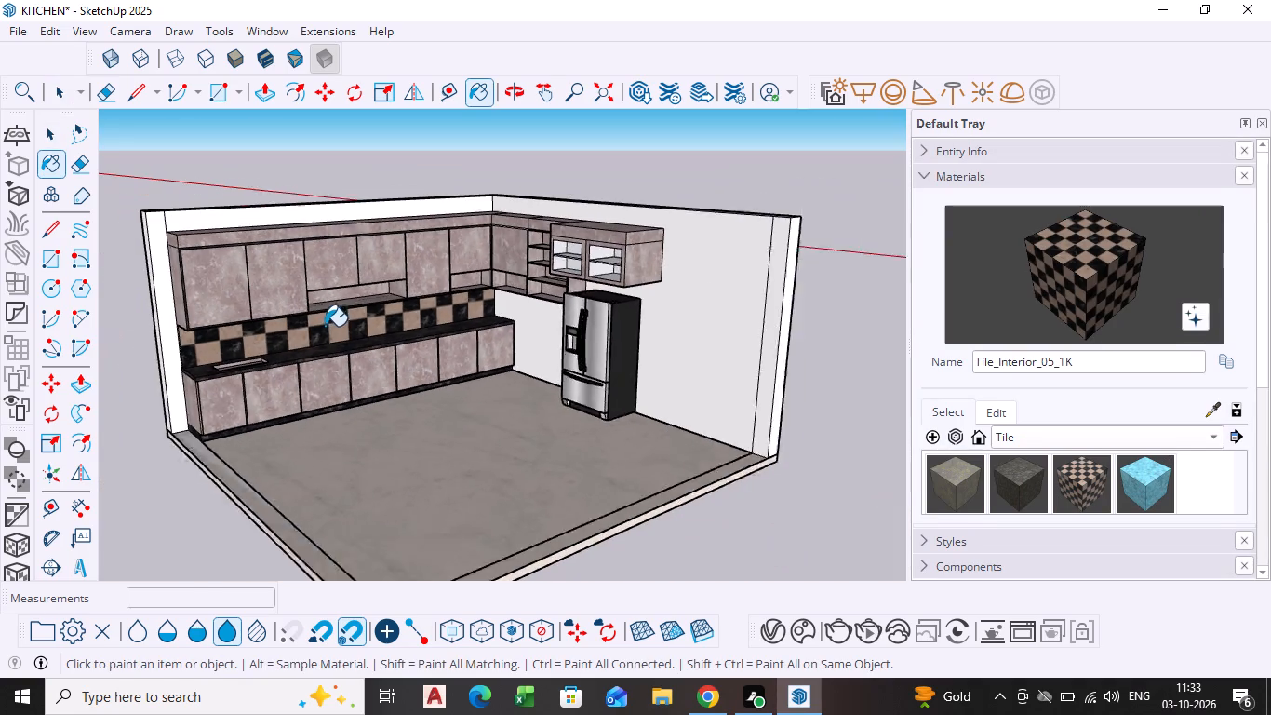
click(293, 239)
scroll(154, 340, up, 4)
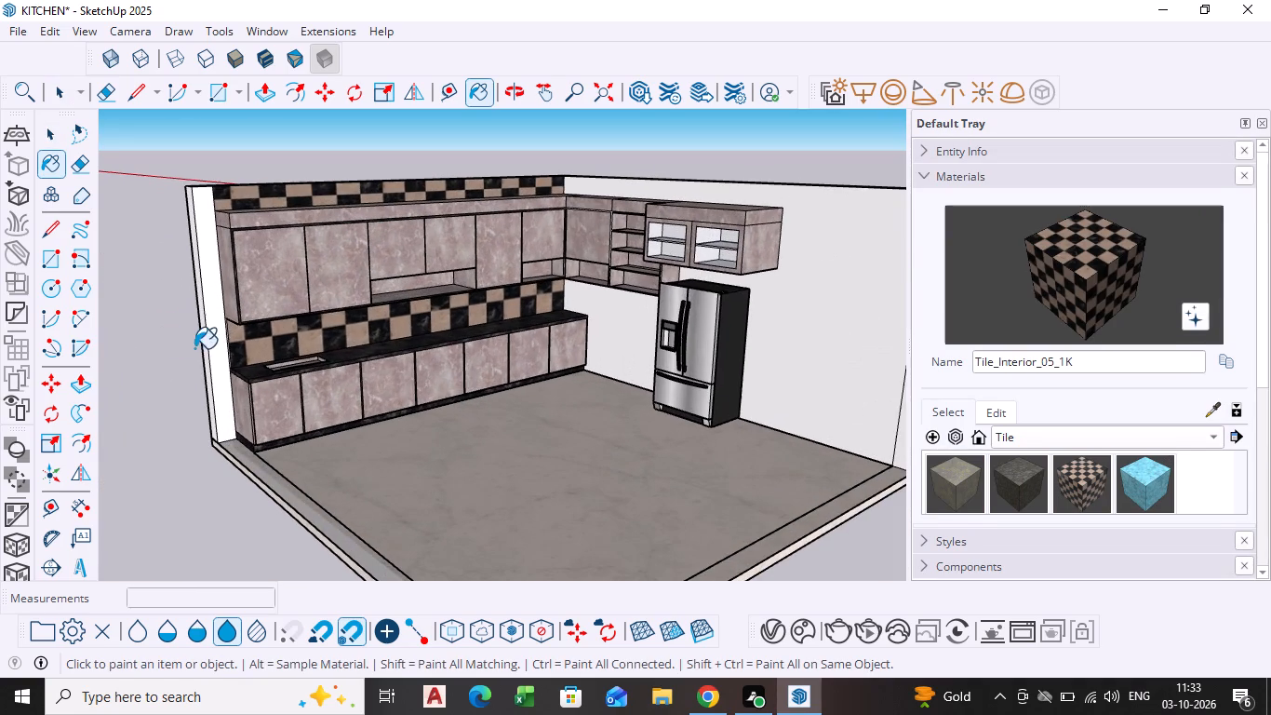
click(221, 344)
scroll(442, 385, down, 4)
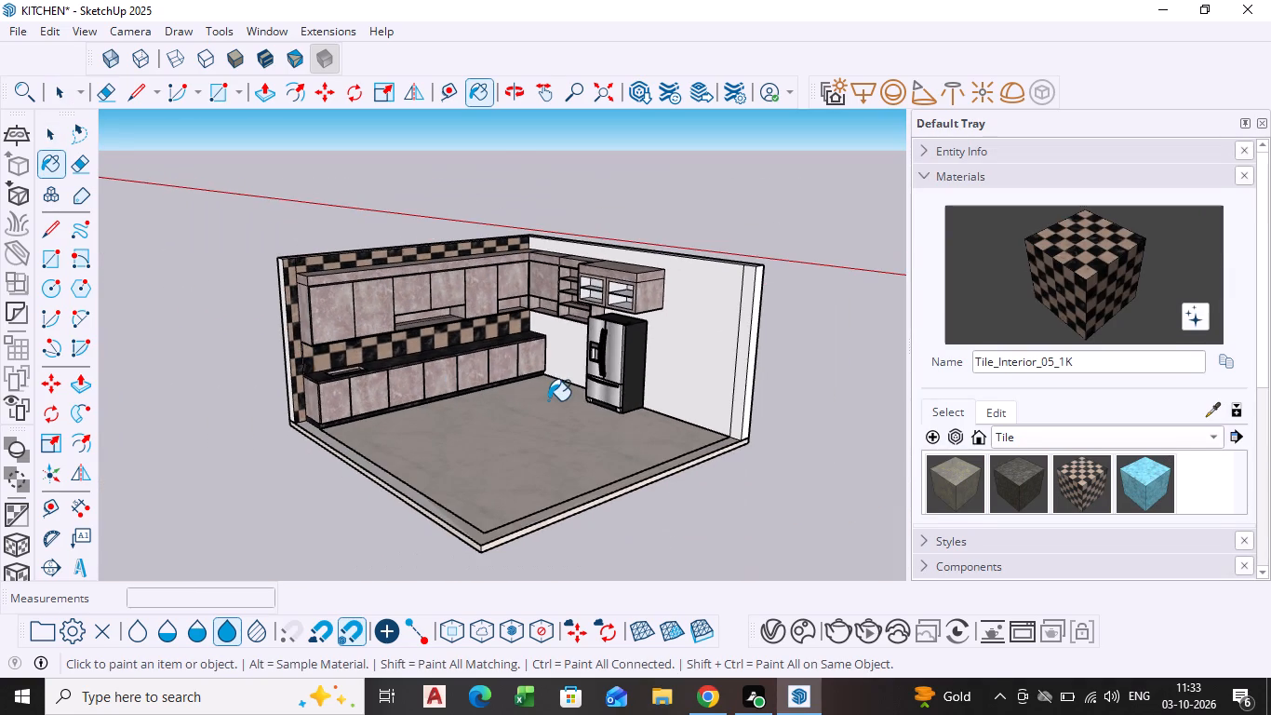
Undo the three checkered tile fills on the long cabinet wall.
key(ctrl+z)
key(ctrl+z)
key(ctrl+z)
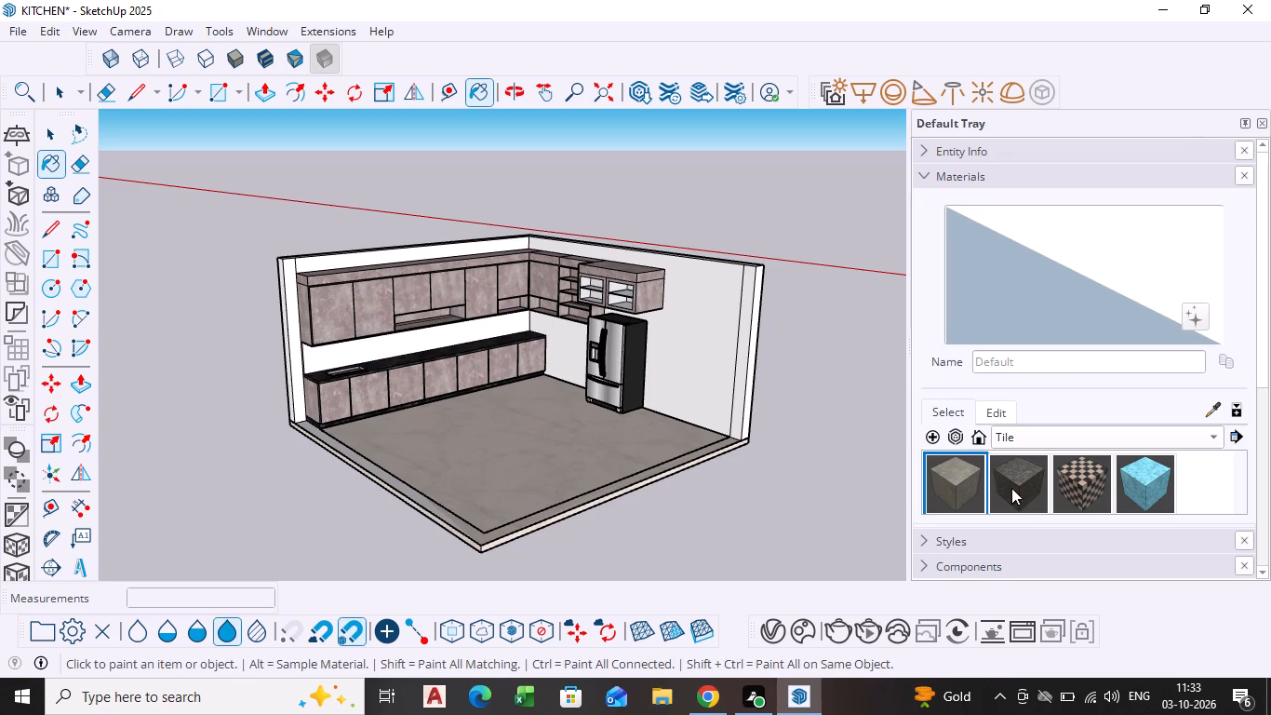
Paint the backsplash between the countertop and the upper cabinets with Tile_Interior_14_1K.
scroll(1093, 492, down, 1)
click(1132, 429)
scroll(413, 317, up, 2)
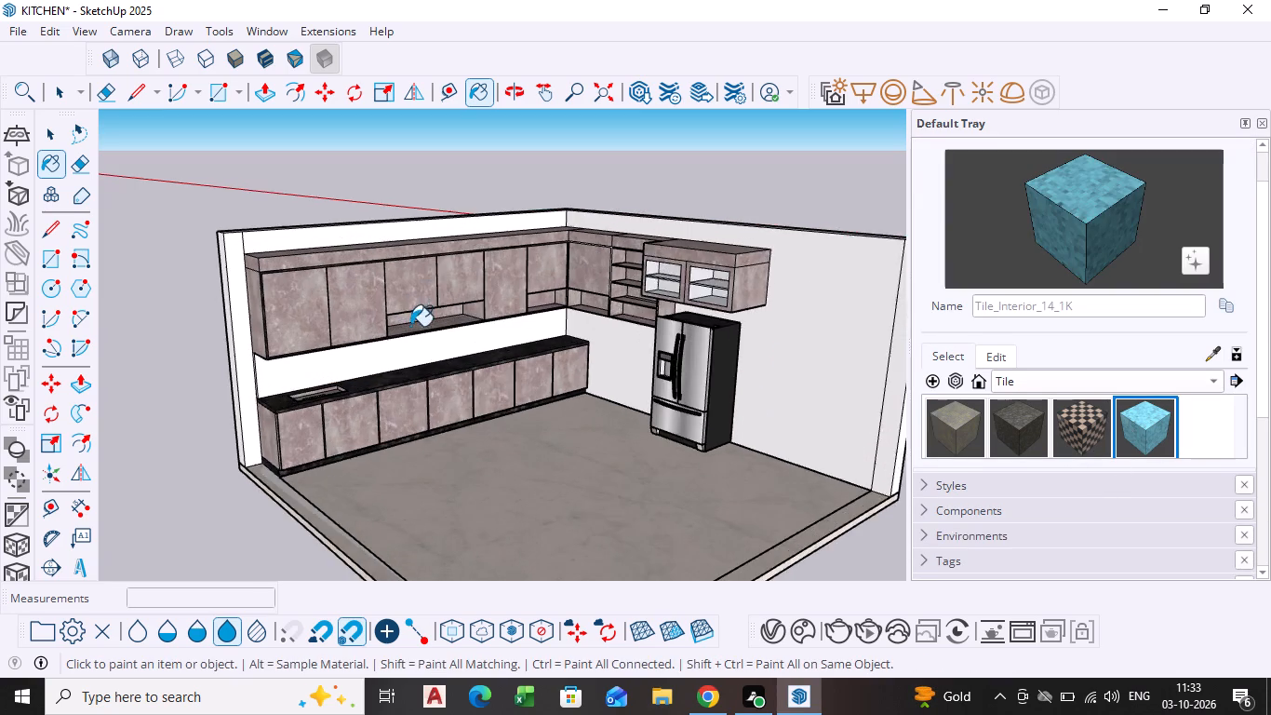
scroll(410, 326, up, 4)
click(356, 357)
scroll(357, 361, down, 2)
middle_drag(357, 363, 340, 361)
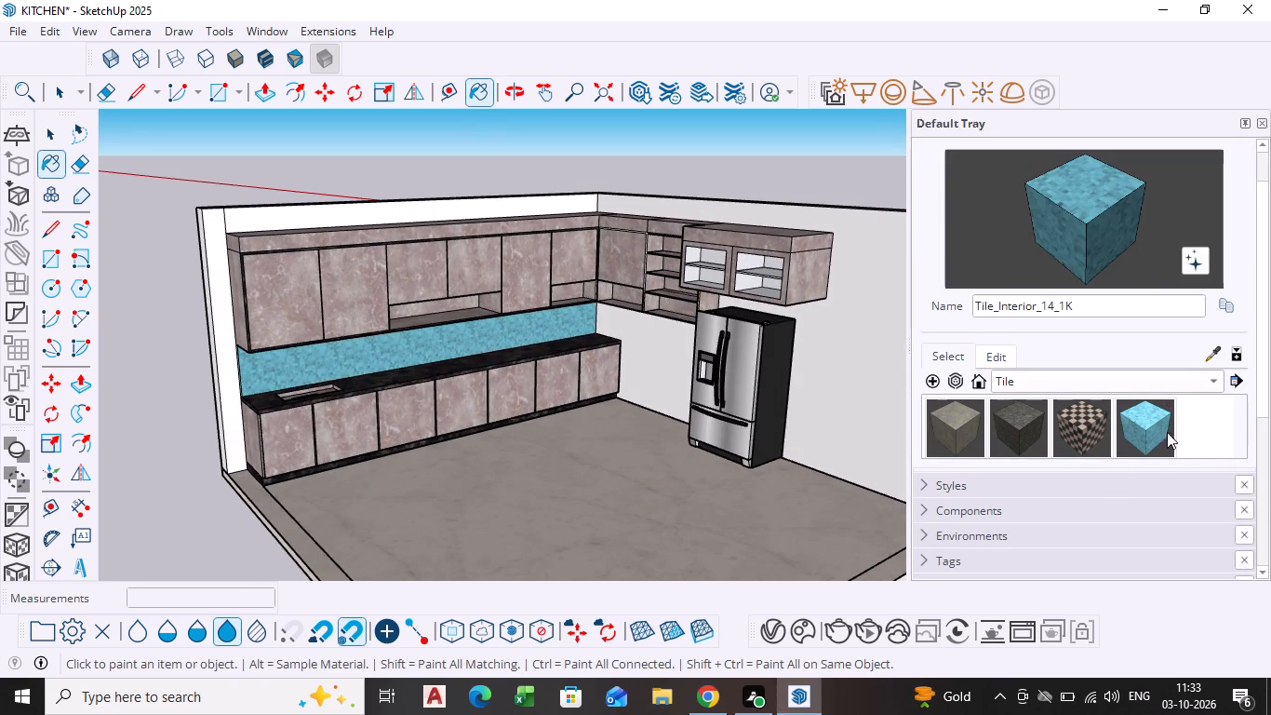
Paint the long wall's backsplash, the strip above the cabinets and the strip at its end with Tile_Exterior_08_1K.
click(1154, 385)
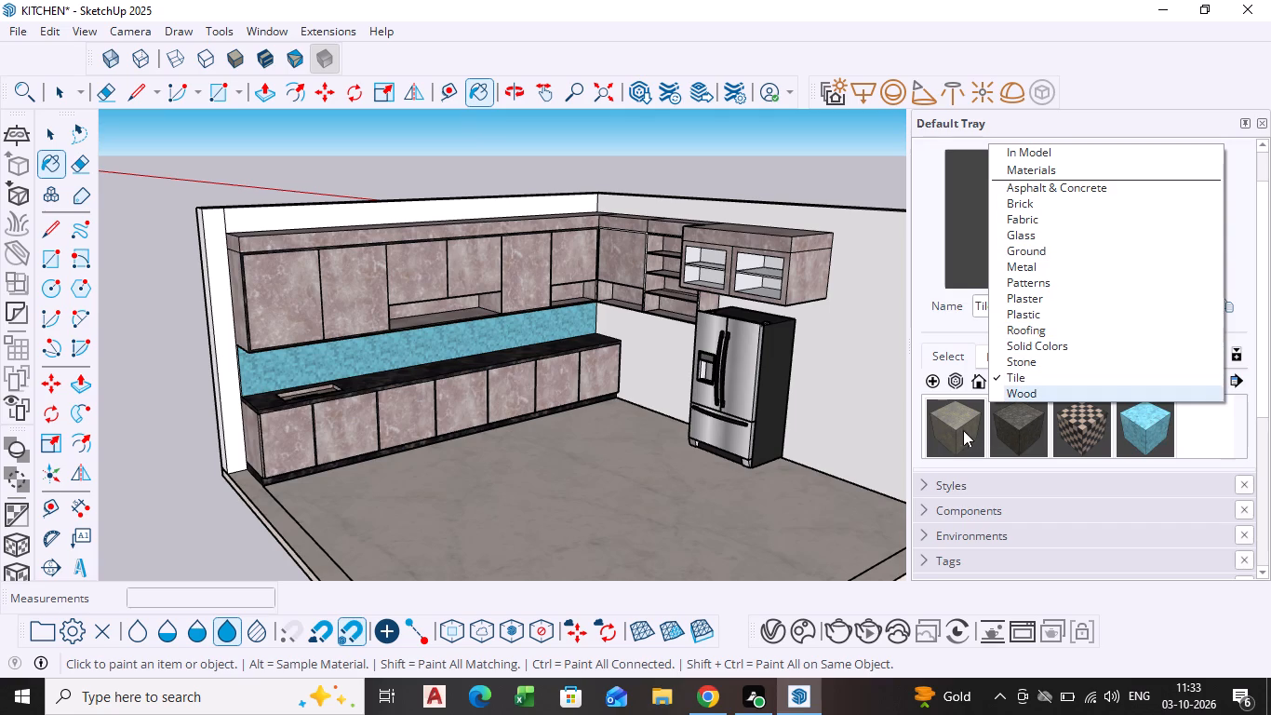
click(1004, 422)
scroll(210, 337, up, 3)
scroll(438, 342, up, 4)
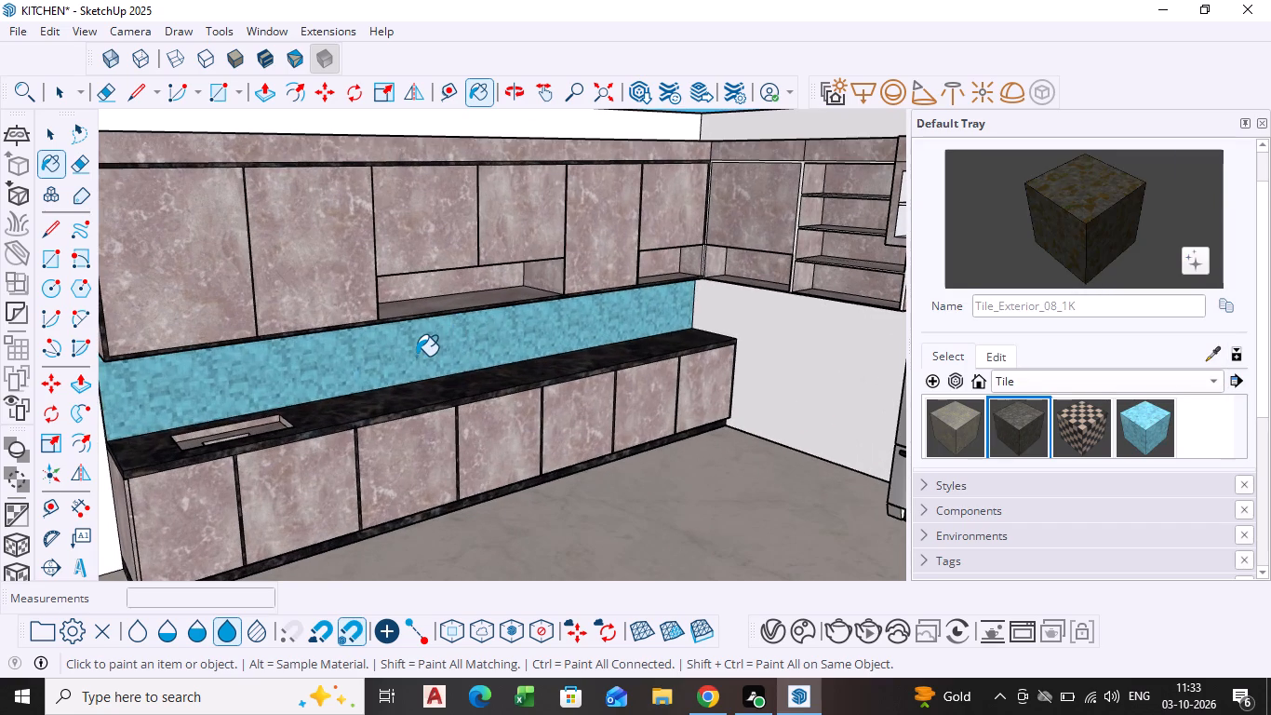
click(416, 356)
scroll(416, 356, down, 2)
middle_drag(418, 363, 443, 378)
scroll(342, 167, up, 3)
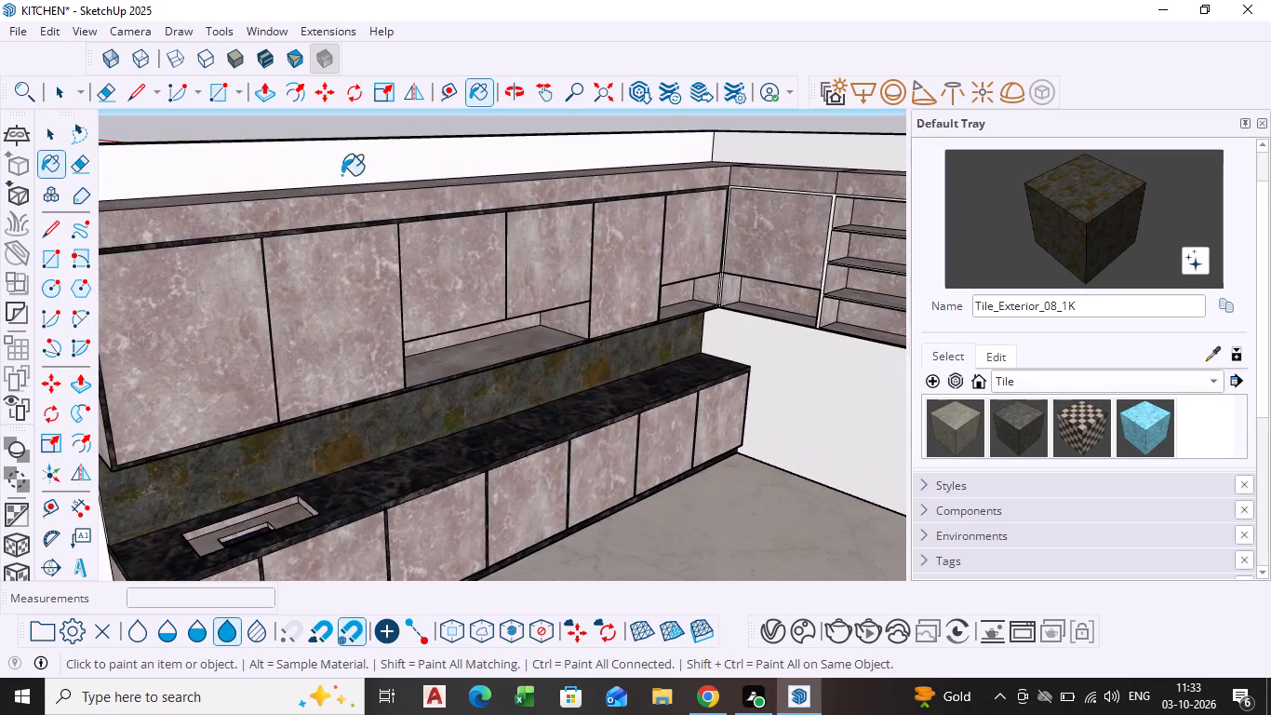
click(341, 175)
scroll(373, 246, down, 7)
scroll(217, 349, up, 3)
click(210, 348)
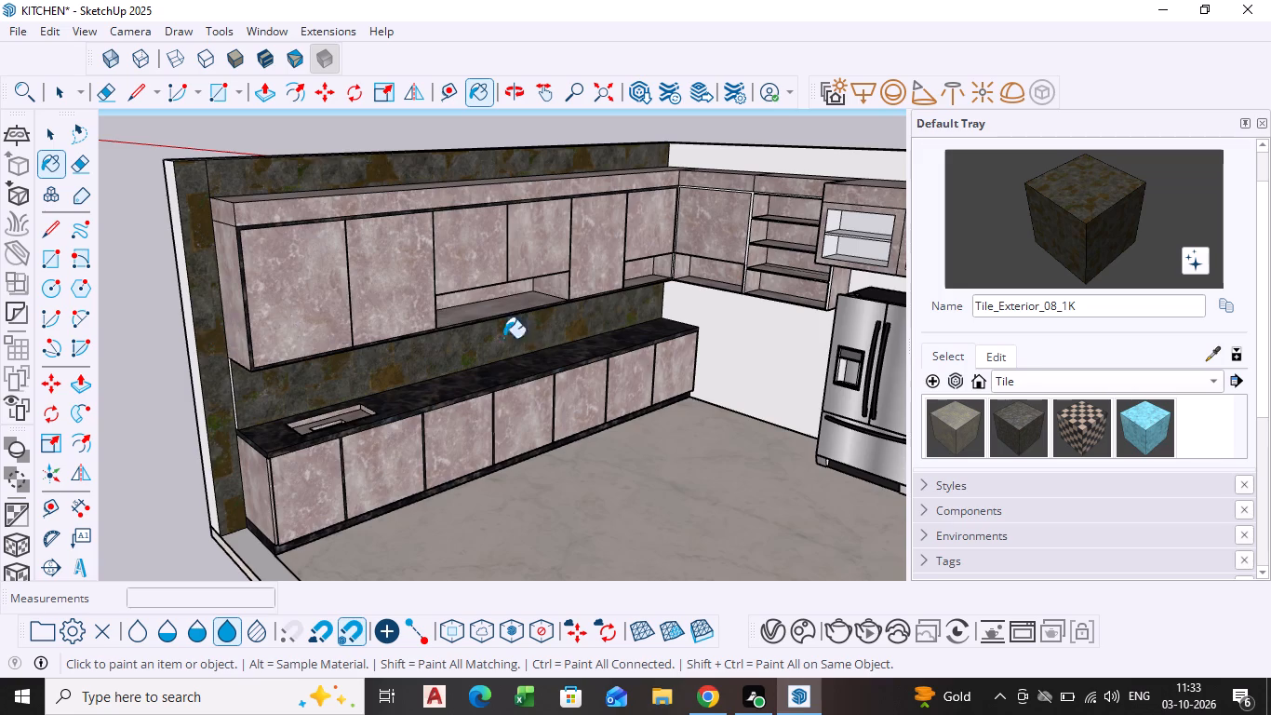
Paint the wall behind the fridge with Tile_Exterior_08_1K.
scroll(641, 324, down, 4)
shift+middle_drag(648, 331, 539, 367)
scroll(600, 259, up, 3)
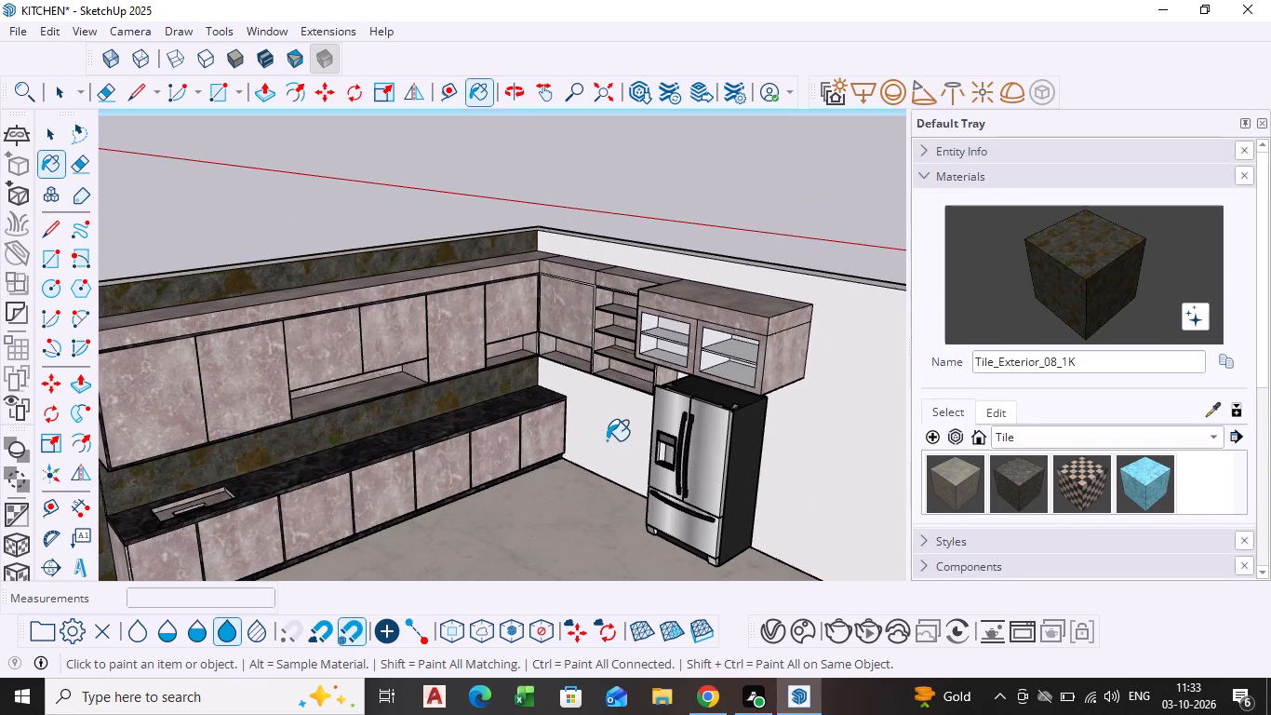
click(607, 440)
middle_drag(608, 434, 637, 362)
scroll(637, 362, down, 3)
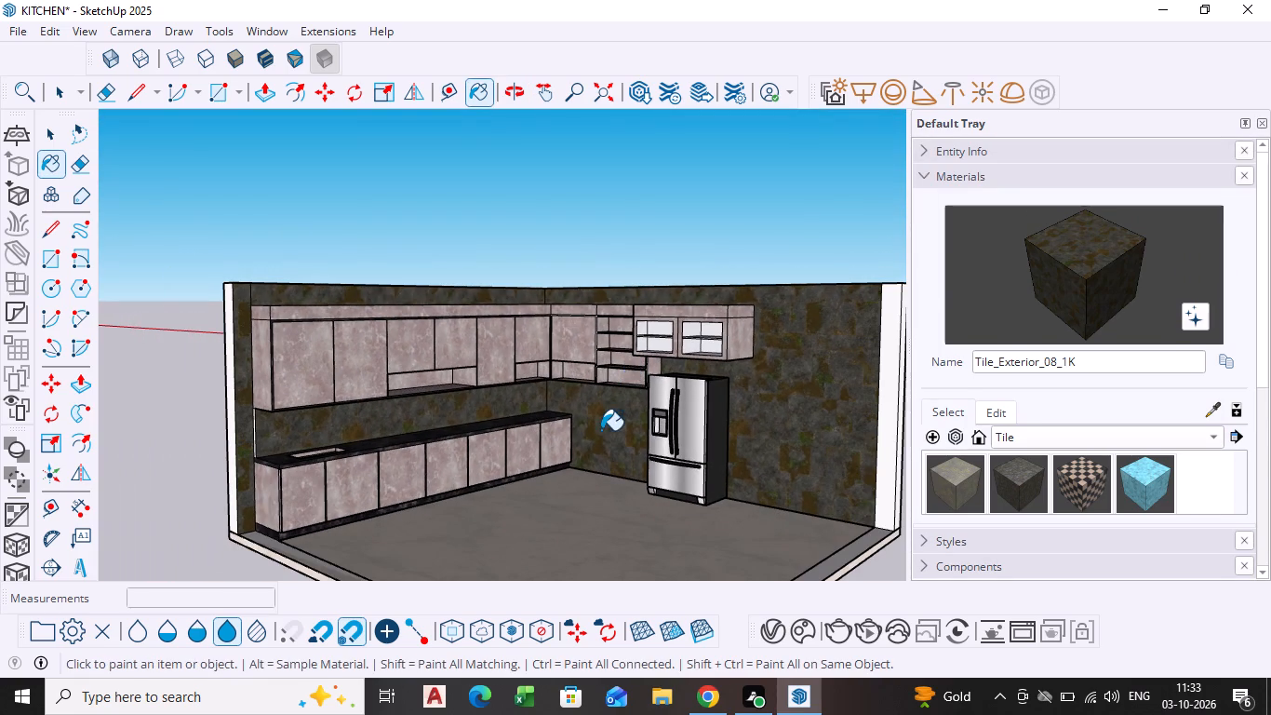
key(space)
Examine the tiled walls together with the cabinets, countertop and fridge from different angles and distances.
scroll(565, 449, up, 3)
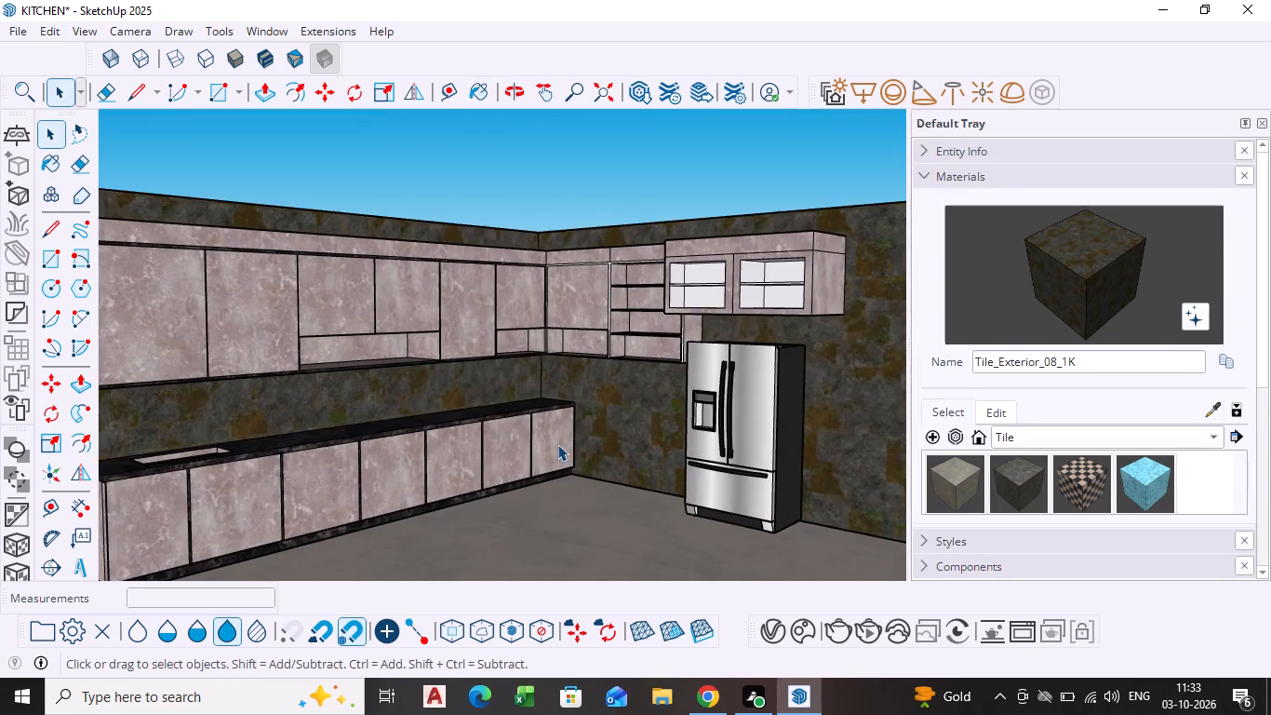
middle_drag(542, 442, 534, 430)
scroll(539, 425, down, 3)
middle_drag(539, 425, 521, 481)
scroll(521, 477, up, 1)
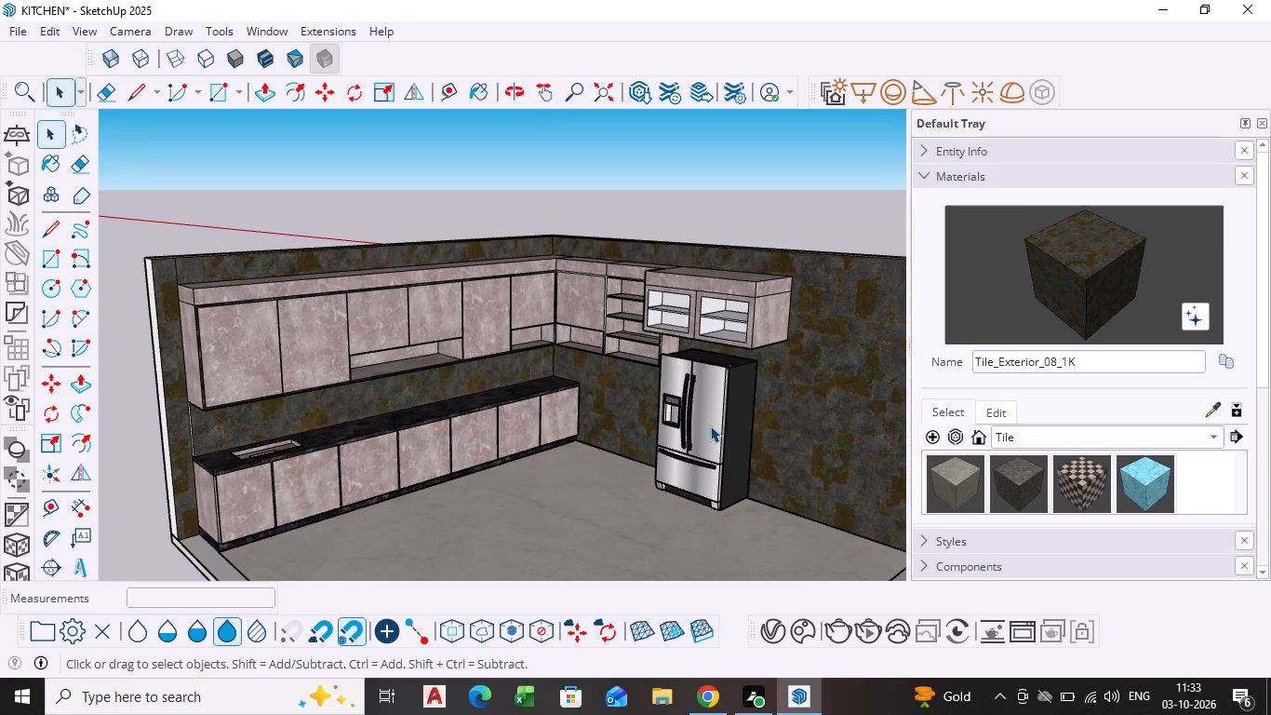
scroll(519, 439, down, 2)
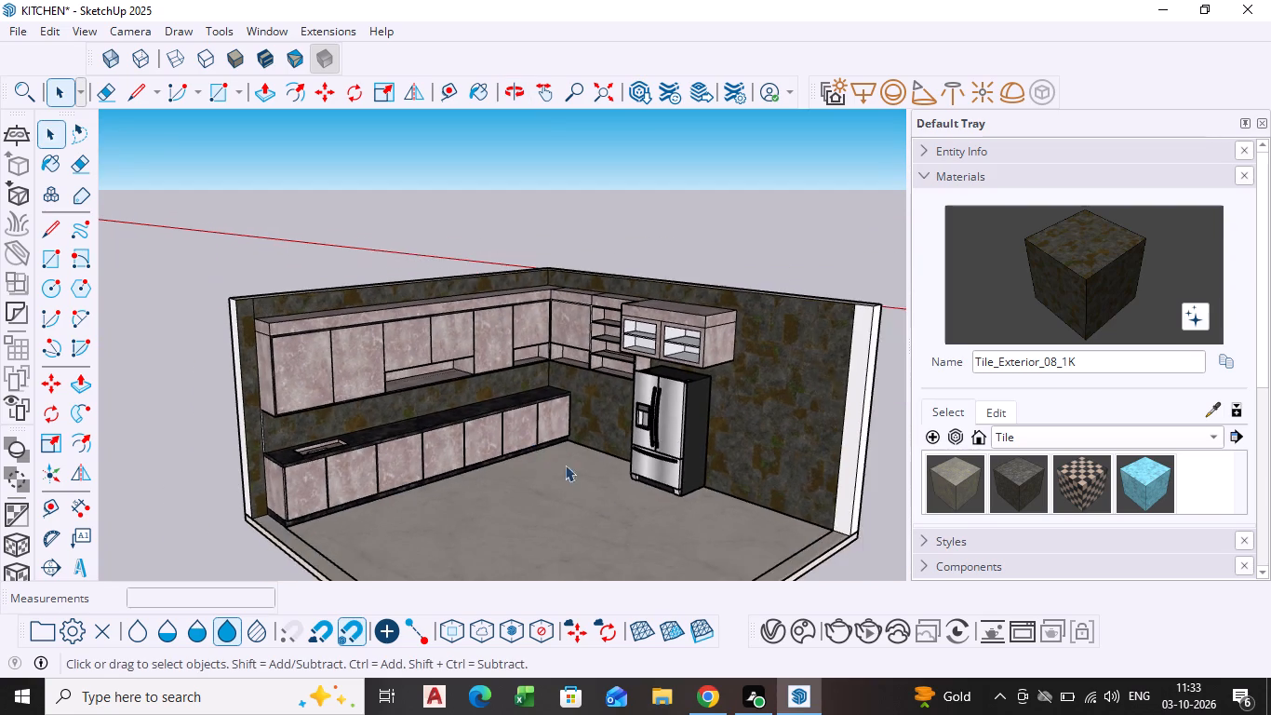
scroll(593, 470, down, 1)
shift+middle_drag(574, 455, 459, 275)
middle_drag(457, 317, 478, 360)
shift+middle_drag(490, 263, 501, 346)
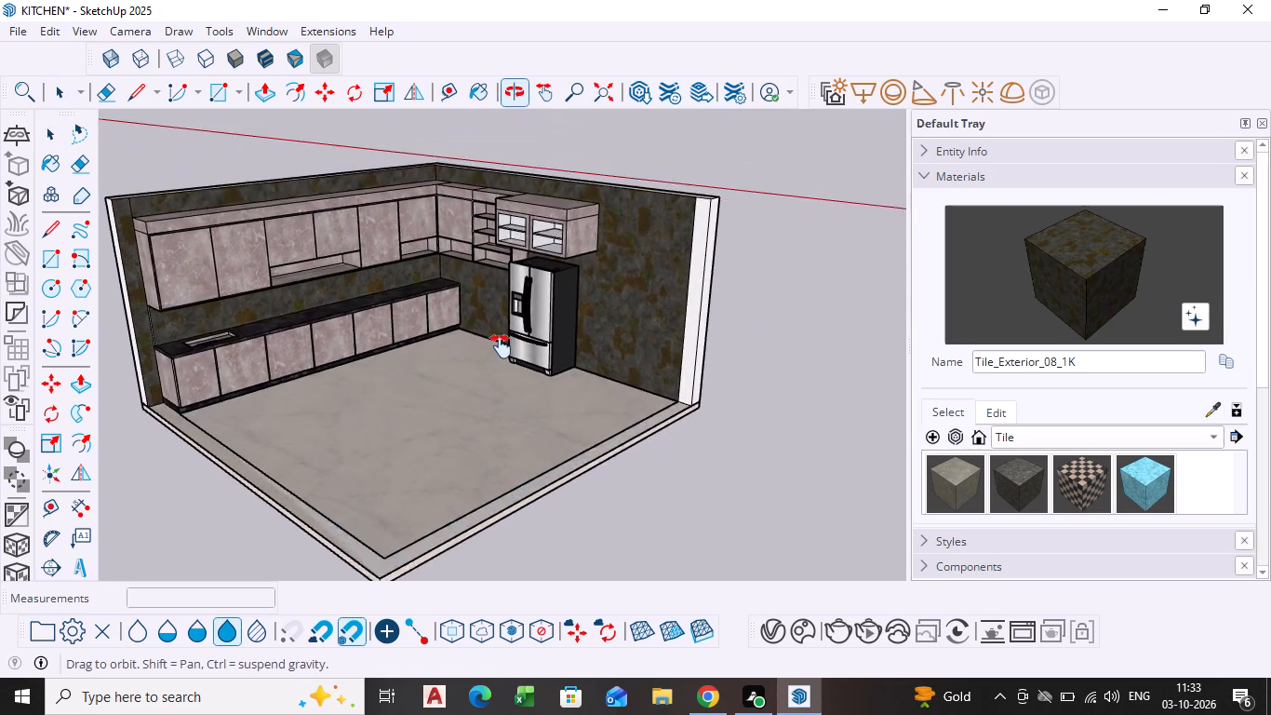
shift+middle_drag(501, 346, 502, 356)
middle_drag(371, 358, 375, 325)
scroll(376, 331, up, 1)
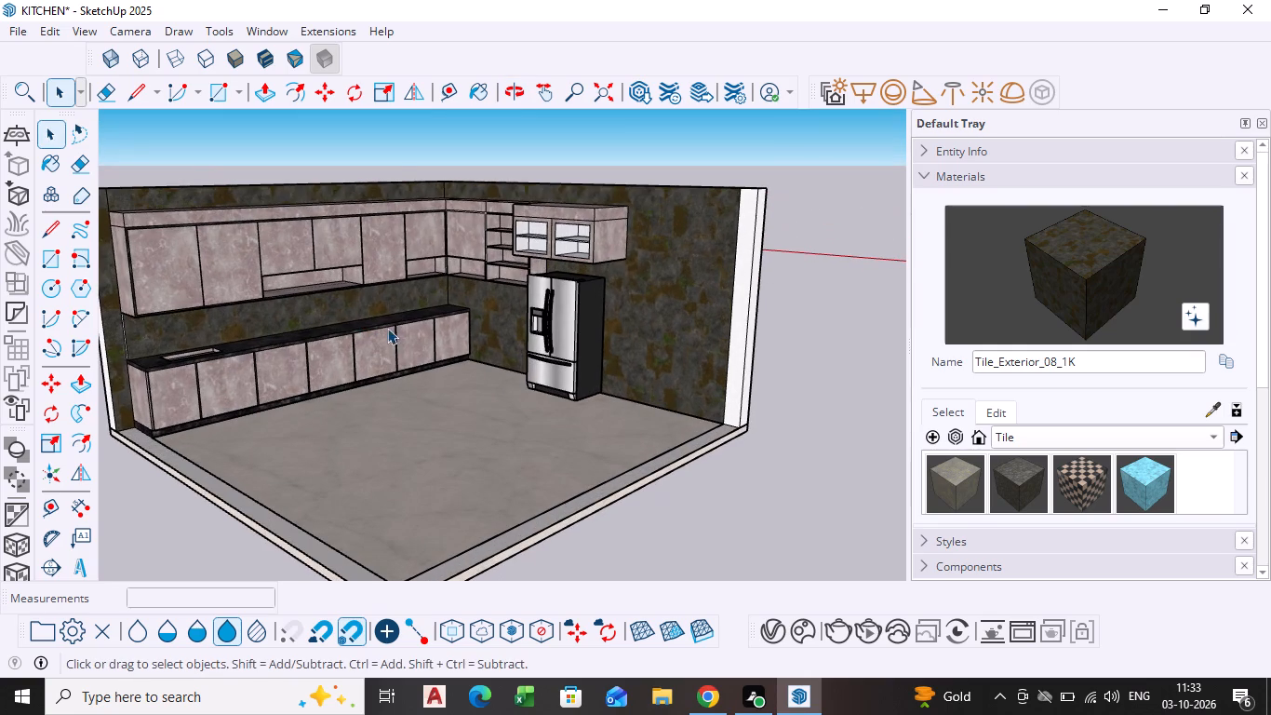
Start a V-Ray render showing both tiled walls, the cabinets, sink countertop and fridge, and dismiss the update notification.
shift+middle_drag(390, 328, 462, 343)
scroll(469, 370, up, 1)
middle_drag(465, 365, 459, 382)
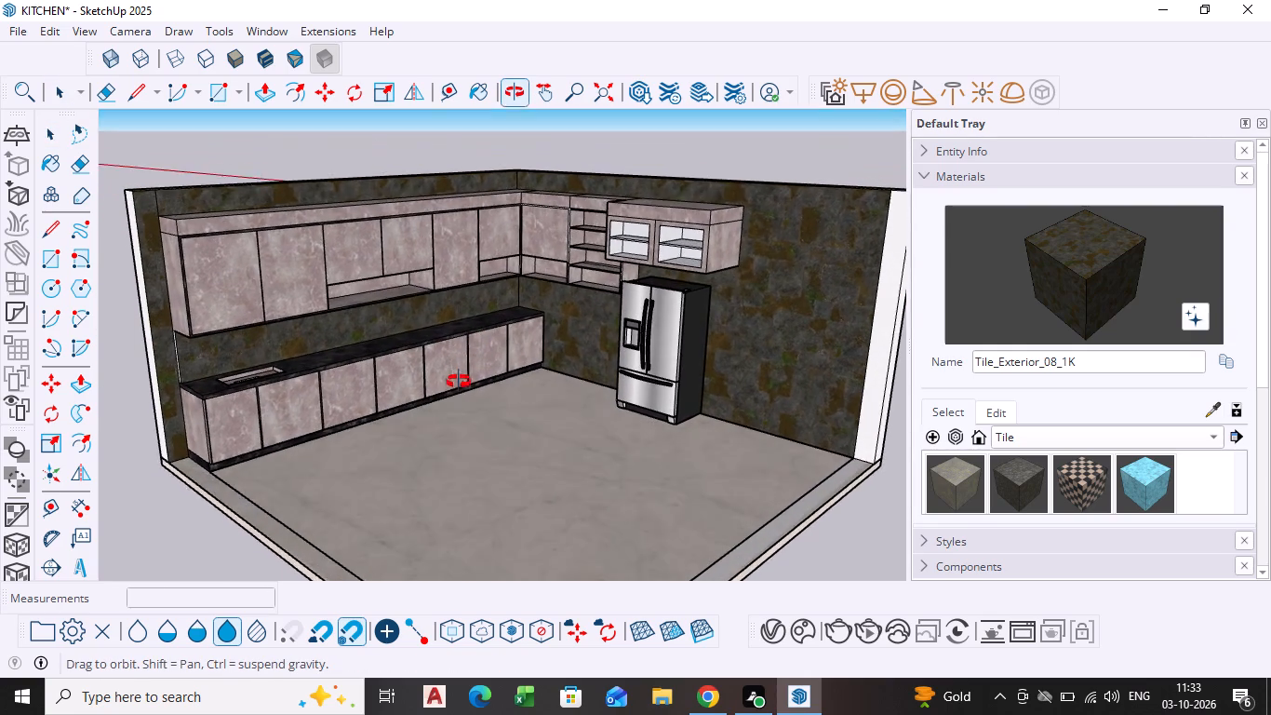
middle_drag(459, 382, 459, 402)
scroll(425, 344, up, 1)
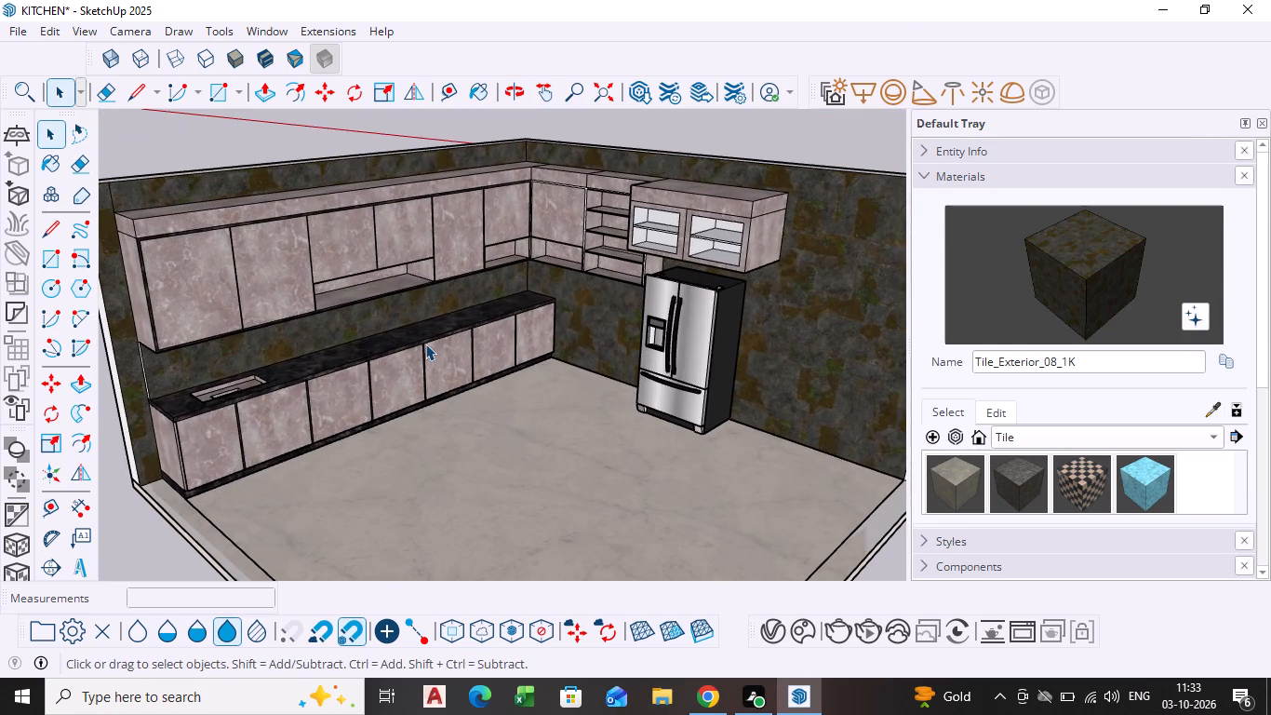
click(834, 635)
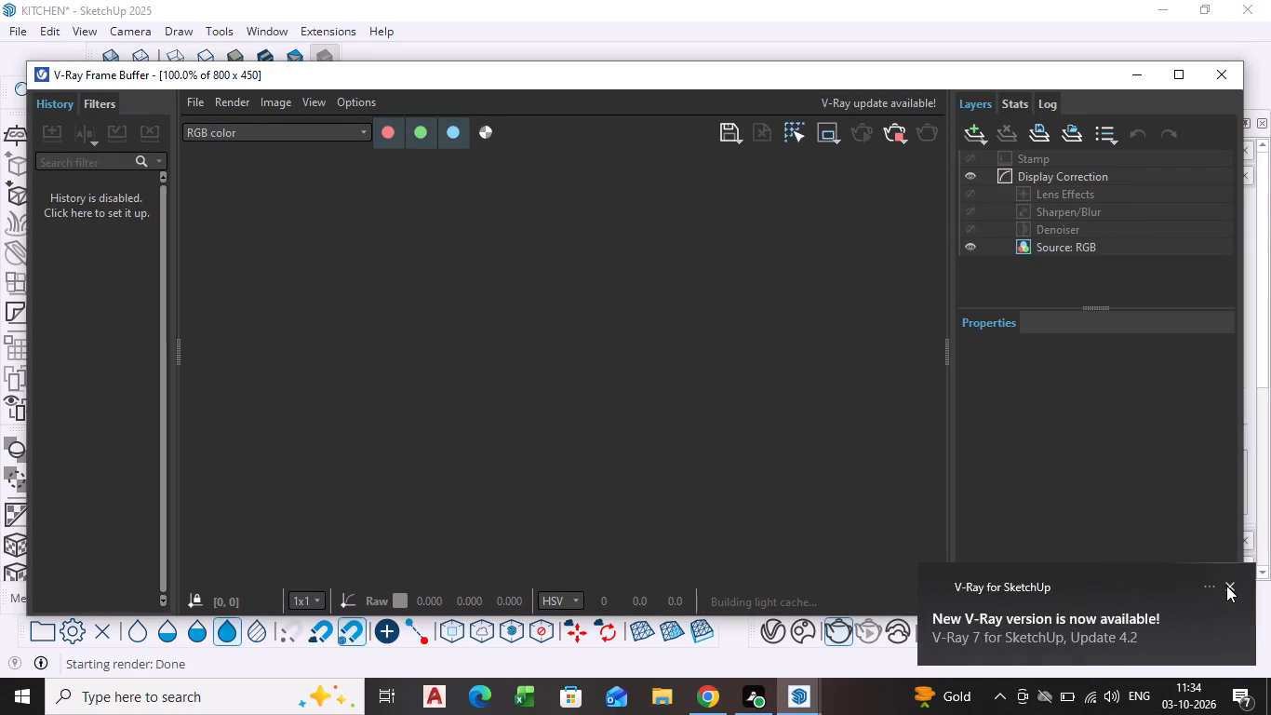
click(1226, 586)
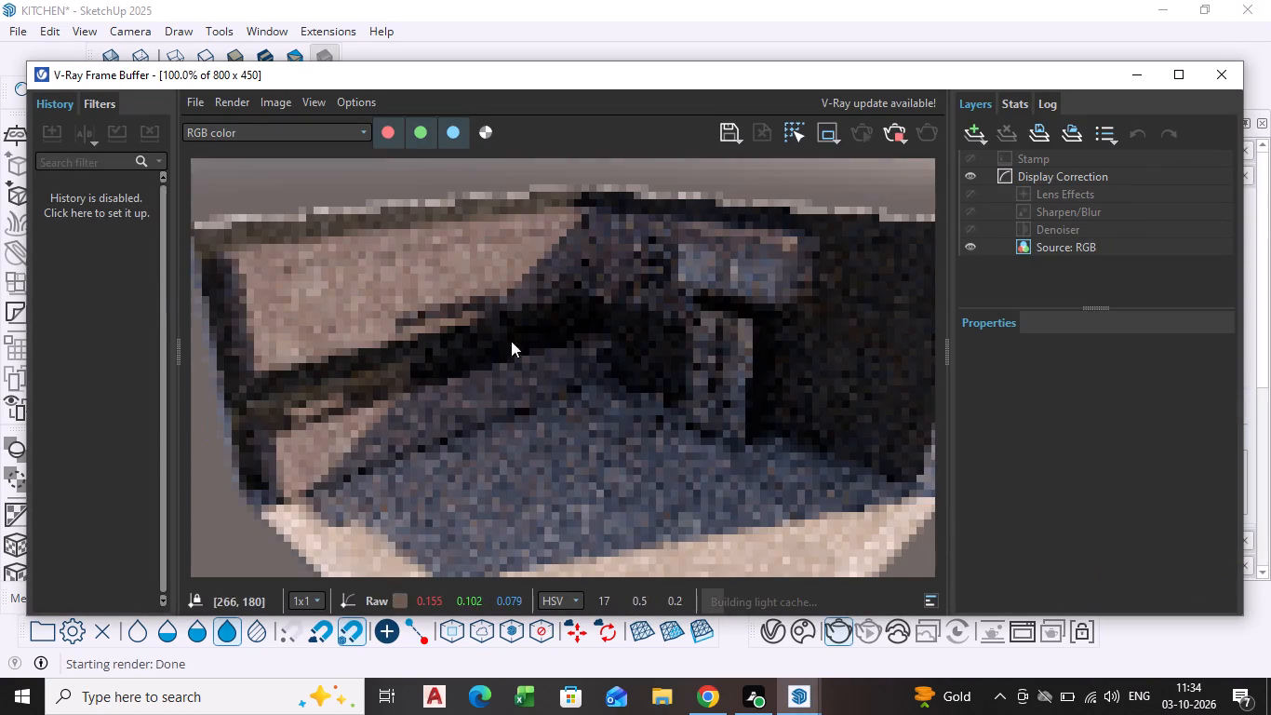
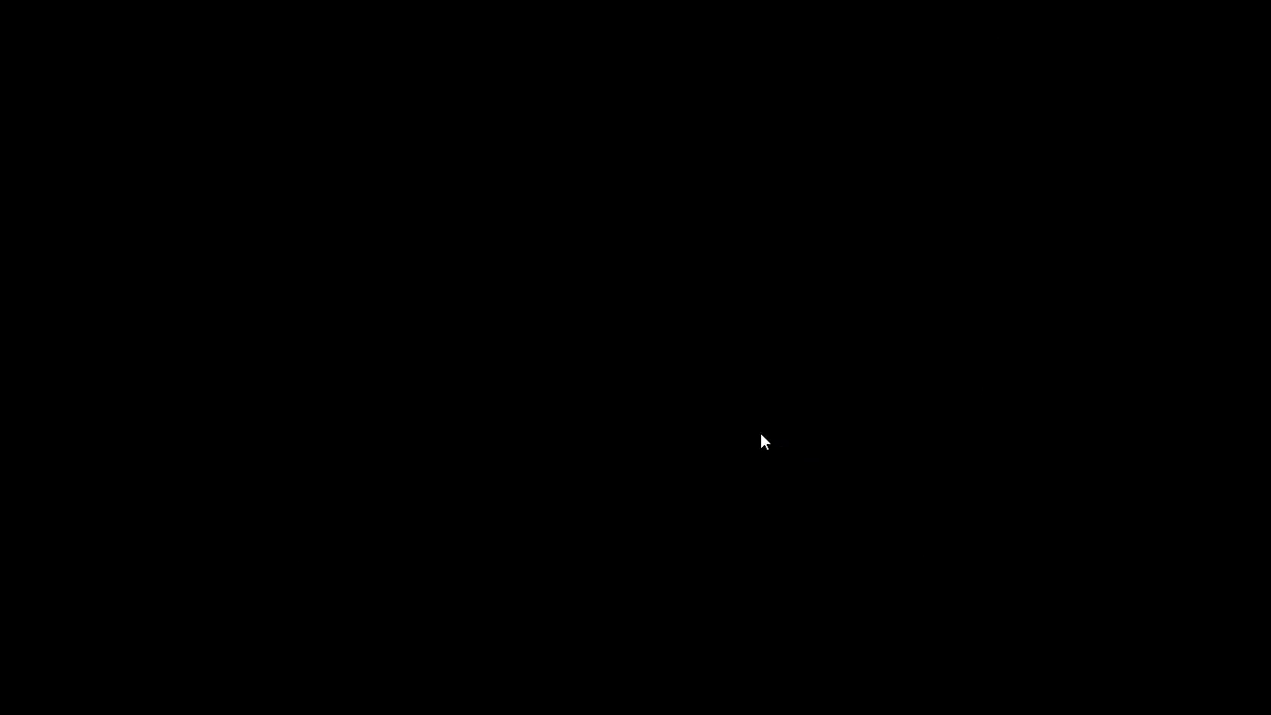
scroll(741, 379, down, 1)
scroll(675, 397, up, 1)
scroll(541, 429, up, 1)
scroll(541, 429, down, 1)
Save the rendered kitchen image with the file name KITCHEN RENDER and close the render window.
click(735, 141)
click(78, 316)
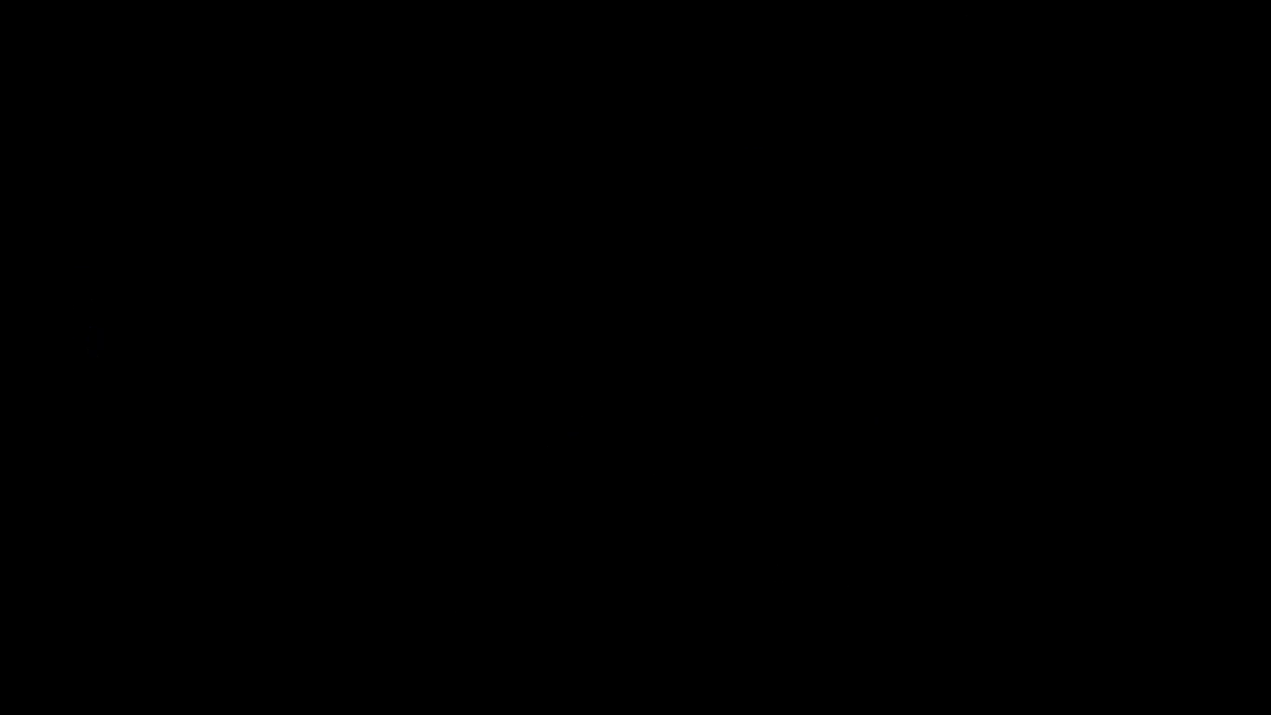
click(154, 378)
text(KITCHEN)
key(space)
click(58, 320)
click(217, 379)
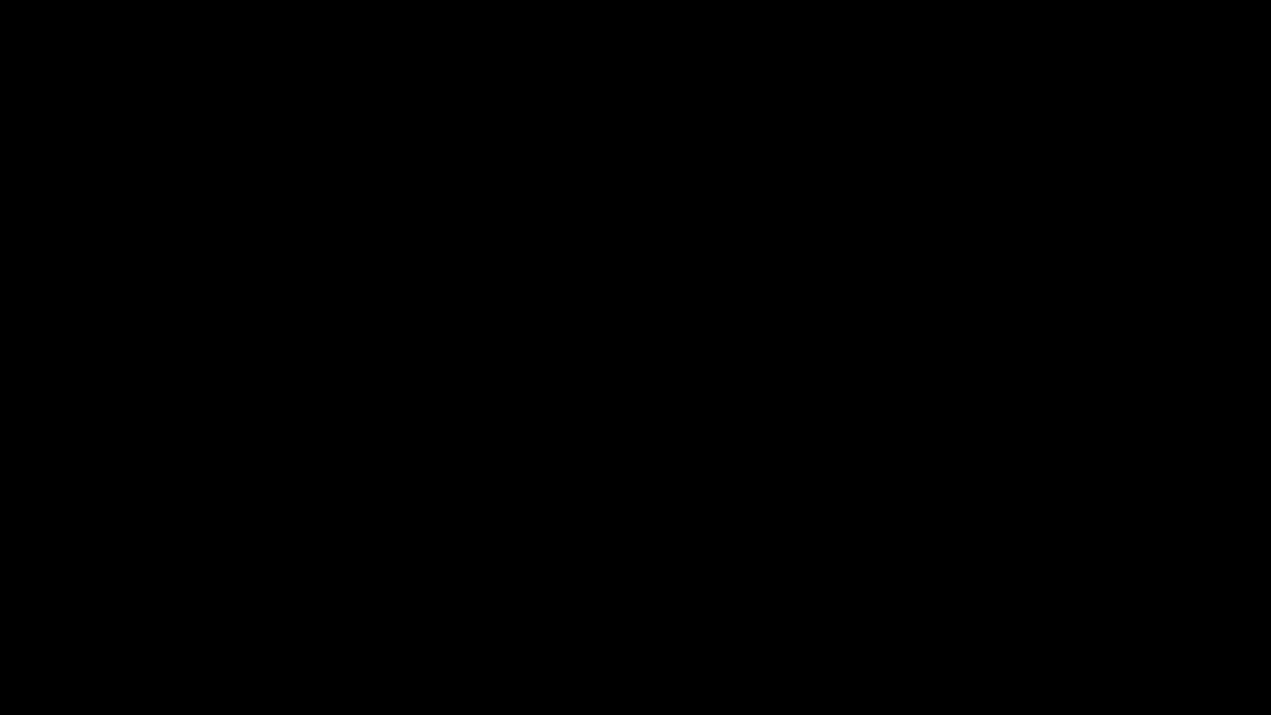
click(214, 388)
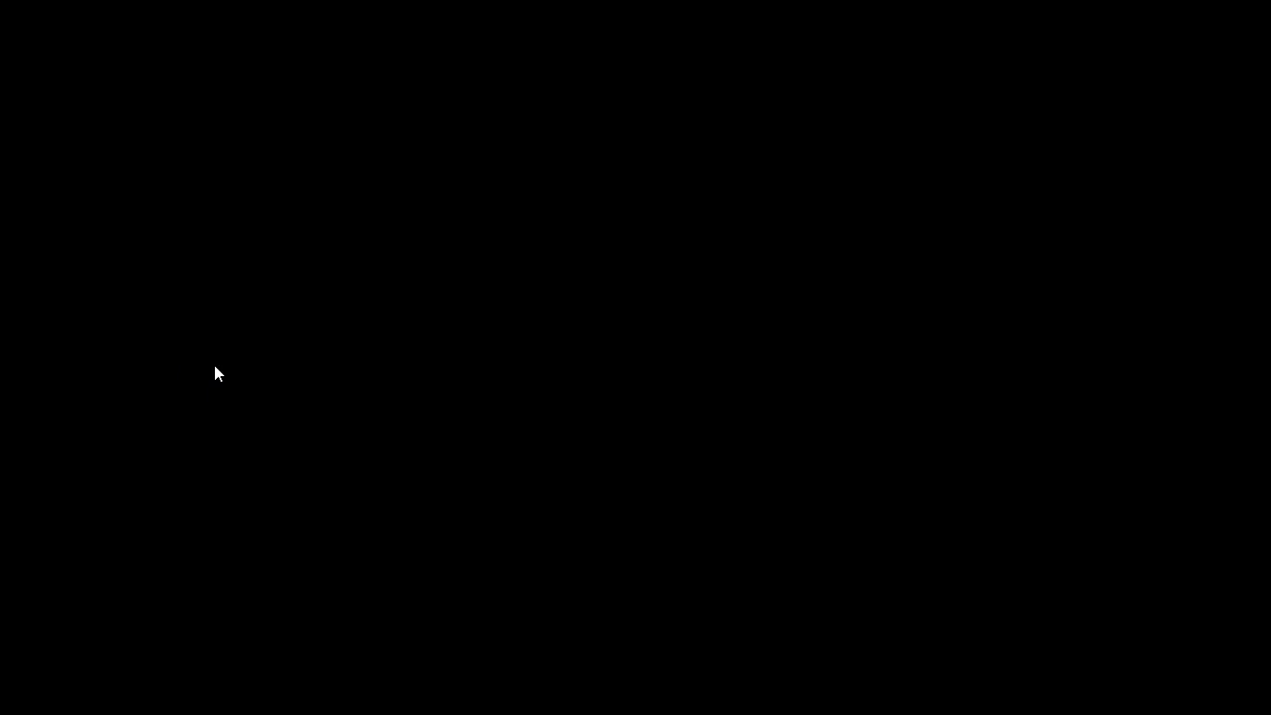
click(213, 375)
text(RENDER)
click(490, 445)
click(1202, 76)
Save the kitchen model file.
key(ctrl+s)
click(240, 138)
click(541, 483)
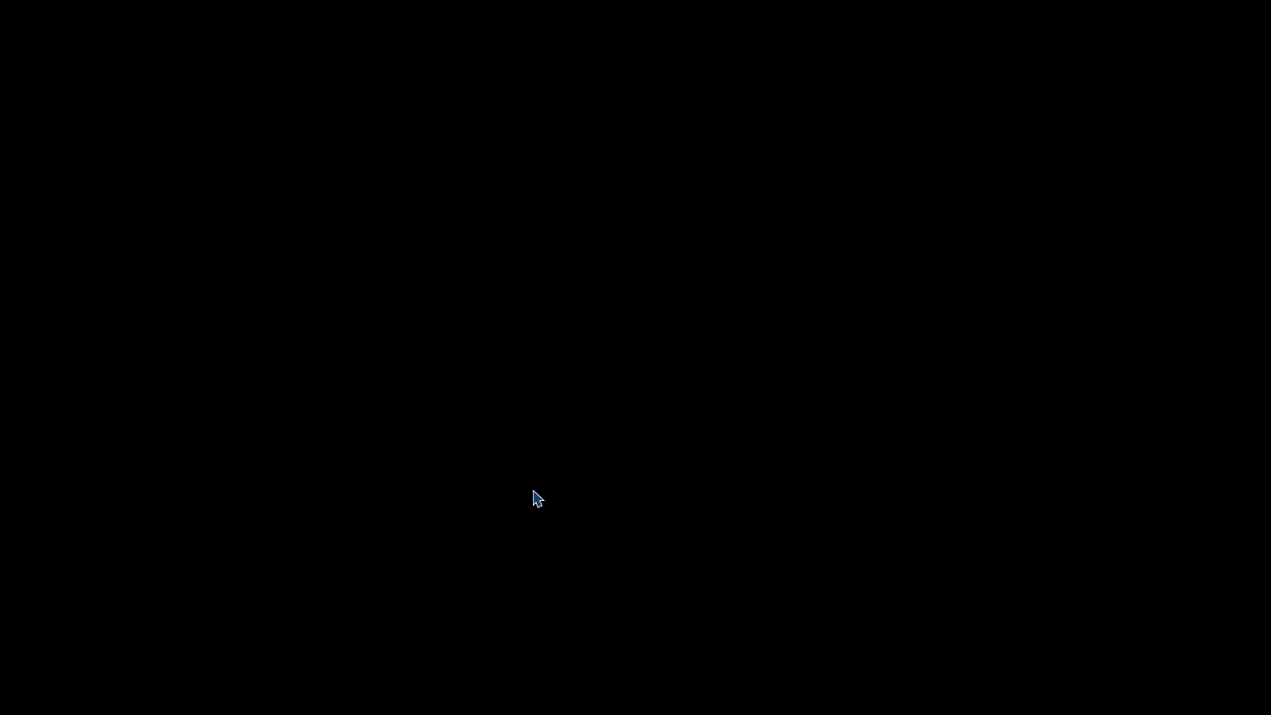